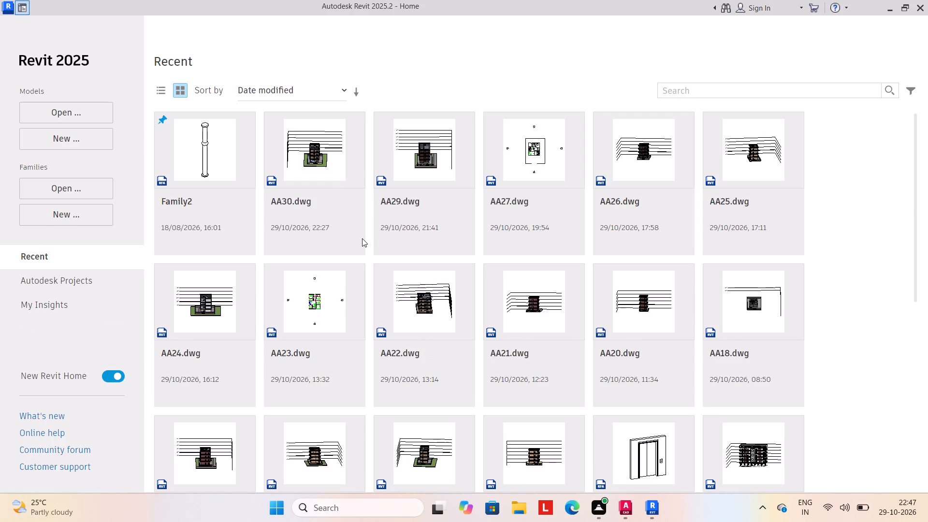
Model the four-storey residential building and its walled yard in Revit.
Create a new project from the default.rte template in the English-Imperial templates folder.
{"action": "left_click", "coordinate": [53, 137]}
{"action": "left_click", "coordinate": [560, 232]}
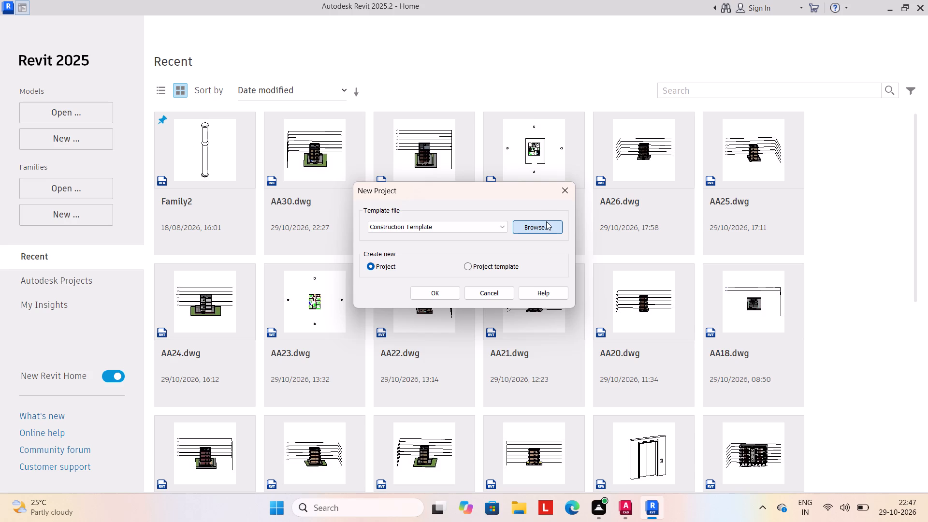
{"action": "left_click", "coordinate": [607, 129]}
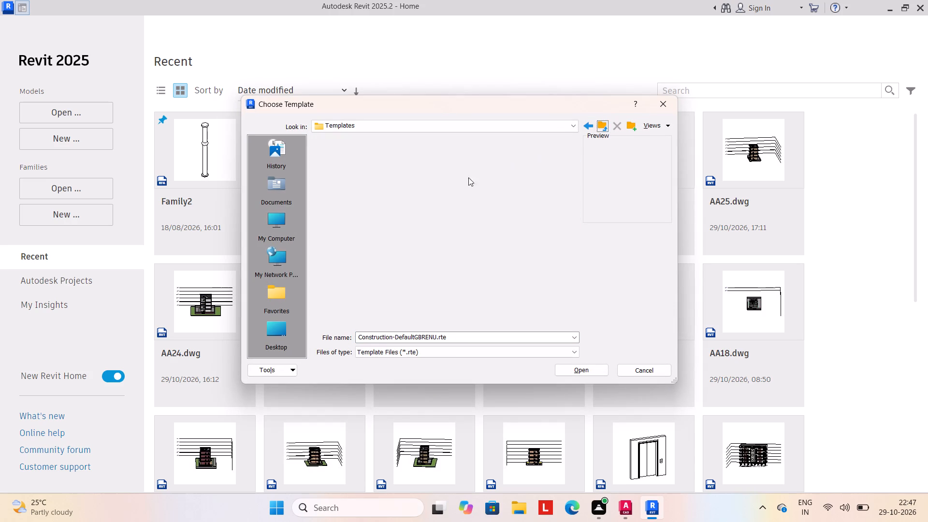
{"action": "left_click", "coordinate": [373, 188]}
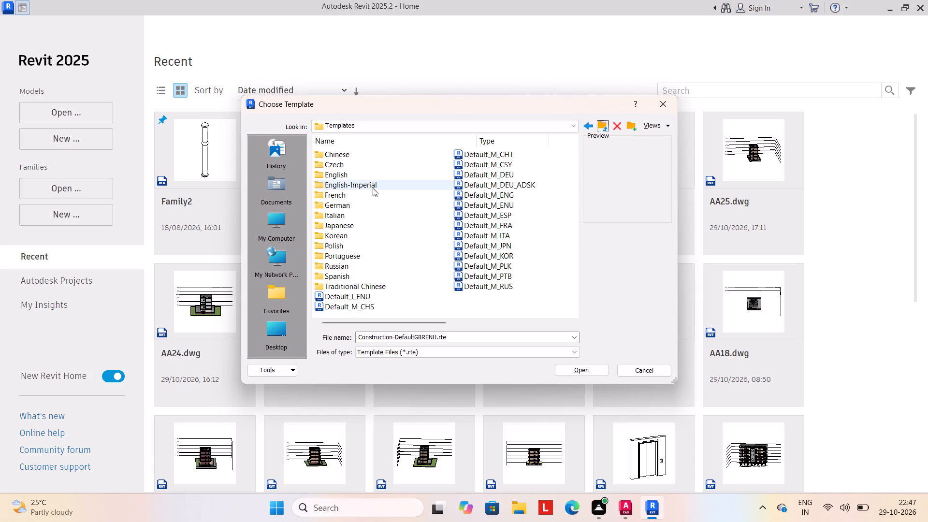
{"action": "left_click", "coordinate": [373, 188]}
{"action": "double_click", "coordinate": [362, 175]}
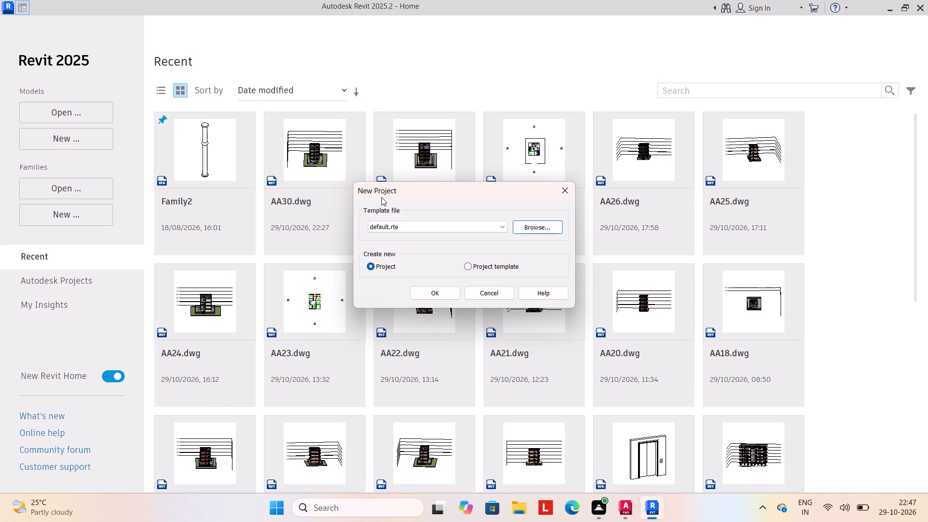
{"action": "left_click", "coordinate": [438, 292]}
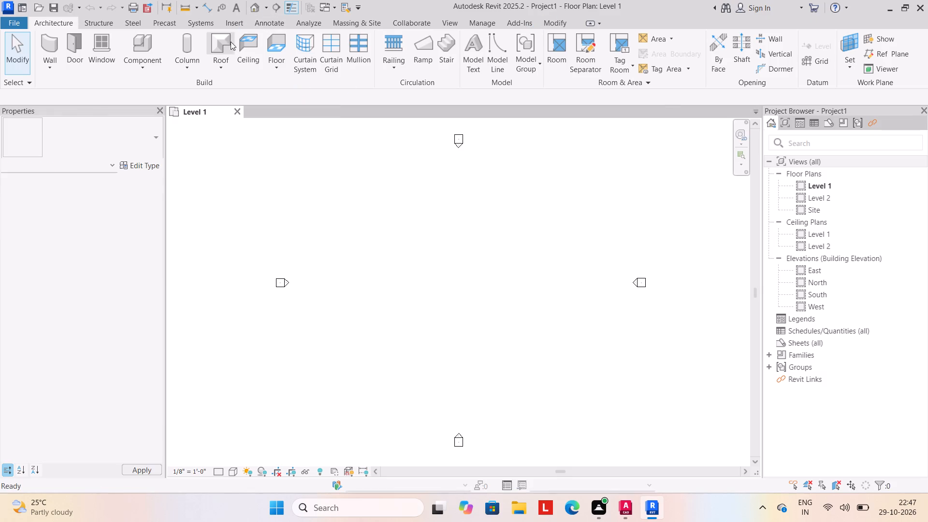
Link the CAD drawing AA31.dwg from the Desktop at Level 1, positioned Auto - Center to Center.
{"action": "left_click", "coordinate": [234, 25]}
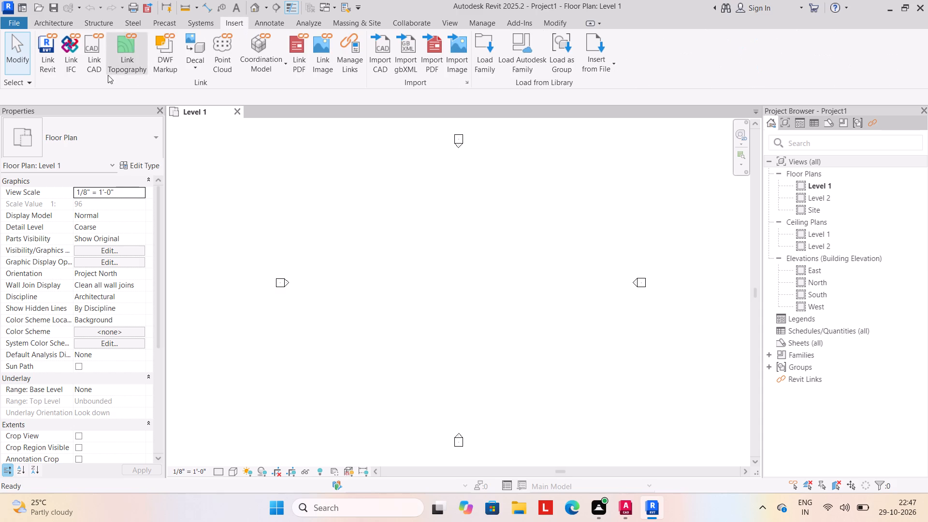
{"action": "left_click", "coordinate": [91, 68]}
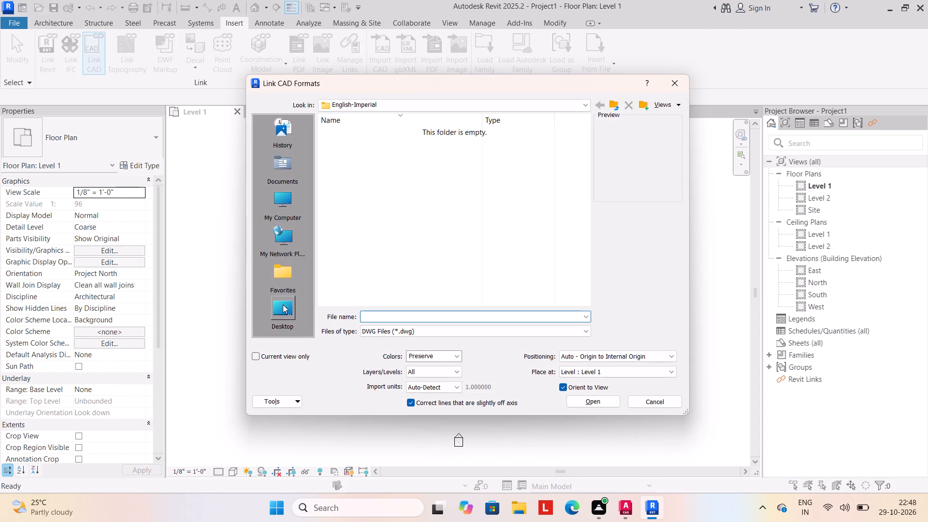
{"action": "left_click", "coordinate": [283, 304]}
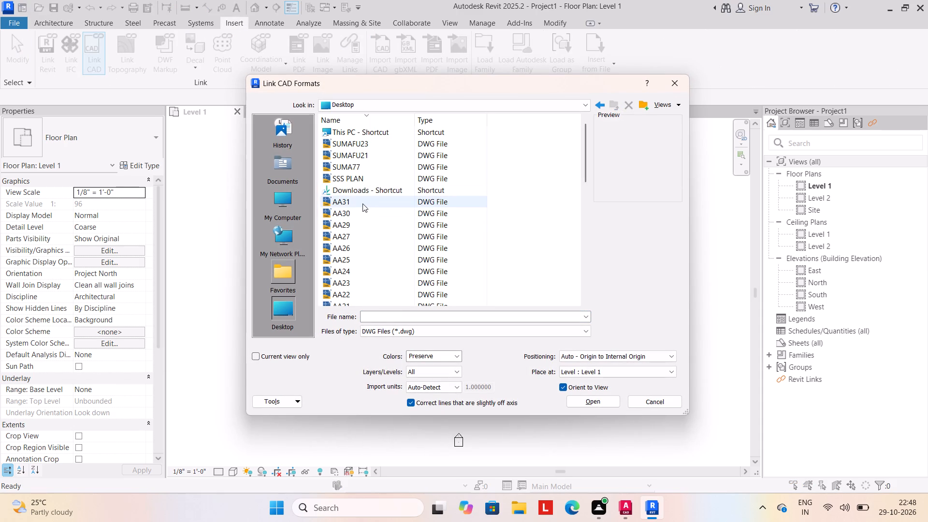
{"action": "left_click", "coordinate": [363, 203]}
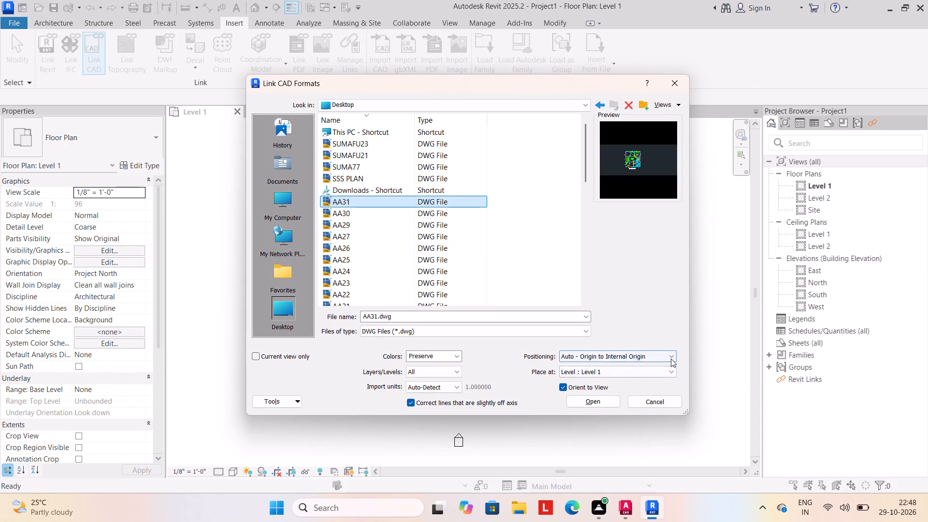
{"action": "left_click", "coordinate": [671, 359]}
{"action": "left_click", "coordinate": [649, 369]}
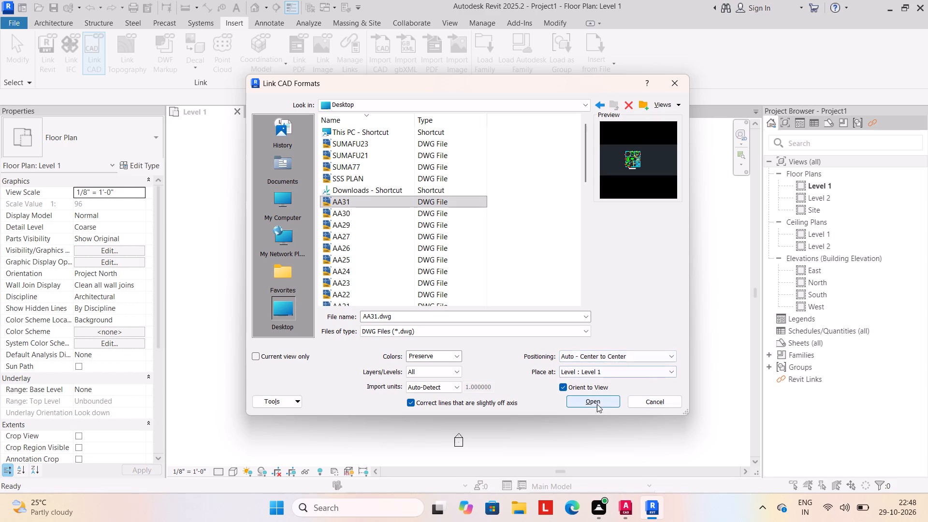
{"action": "left_click", "coordinate": [580, 400]}
Start an architectural wall and duplicate the Generic - 8" type under the name WALL9".
{"action": "scroll", "coordinate": [467, 322], "scroll_direction": "up", "scroll_amount": 2}
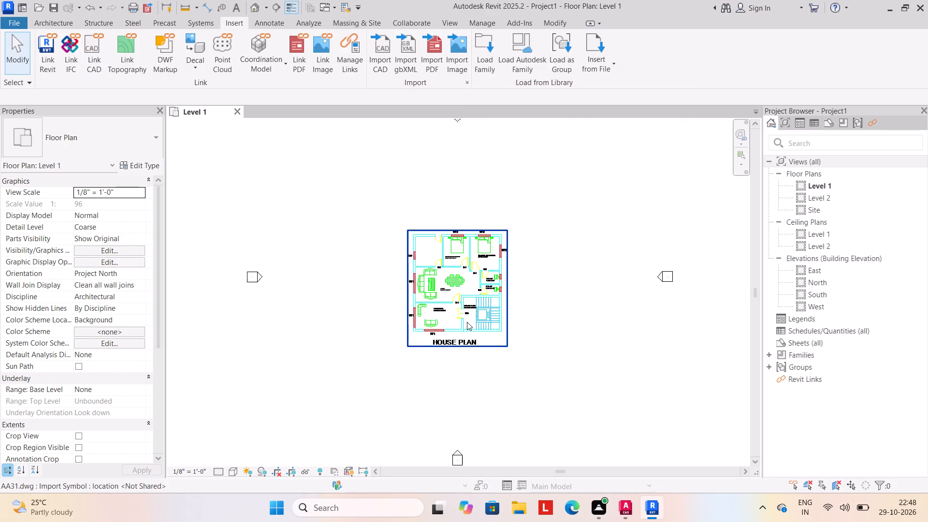
{"action": "scroll", "coordinate": [467, 322], "scroll_direction": "up", "scroll_amount": 2}
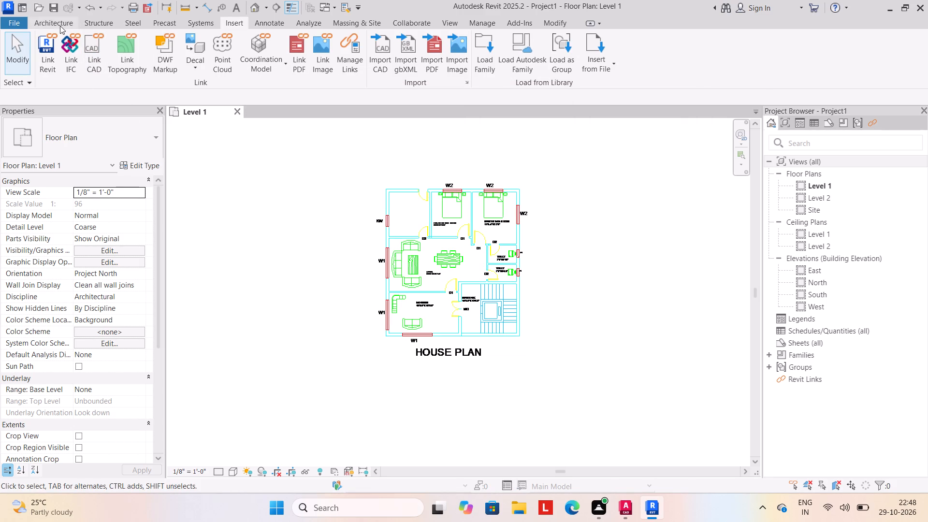
{"action": "left_click", "coordinate": [60, 26]}
{"action": "left_click", "coordinate": [48, 69]}
{"action": "left_click", "coordinate": [70, 92]}
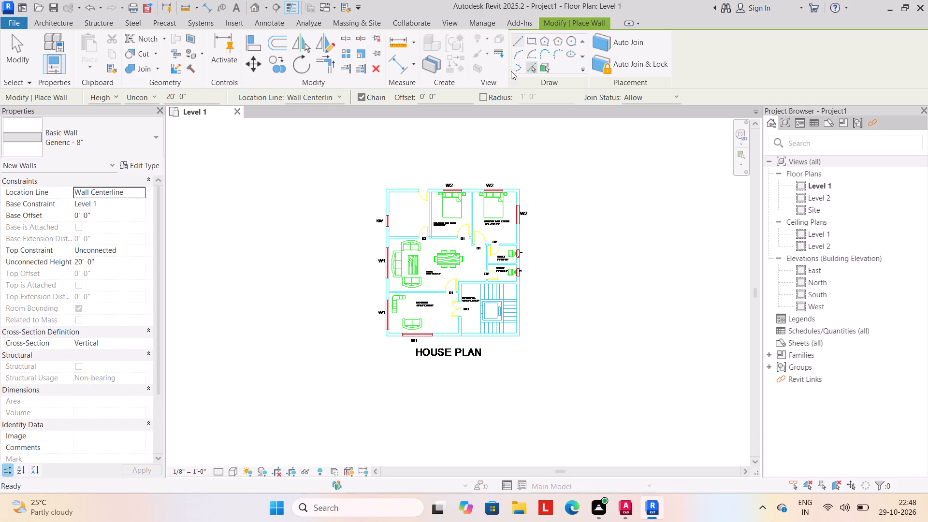
{"action": "left_click", "coordinate": [152, 166]}
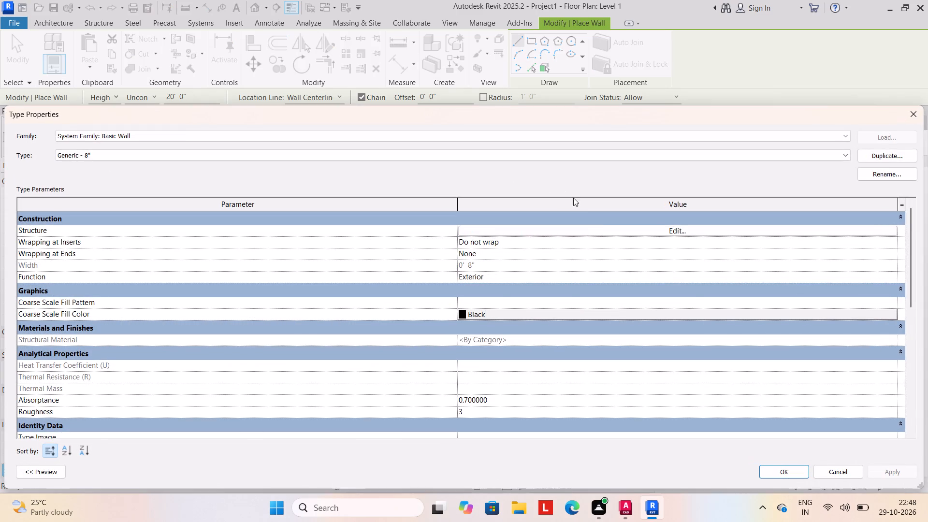
{"action": "left_click", "coordinate": [870, 152]}
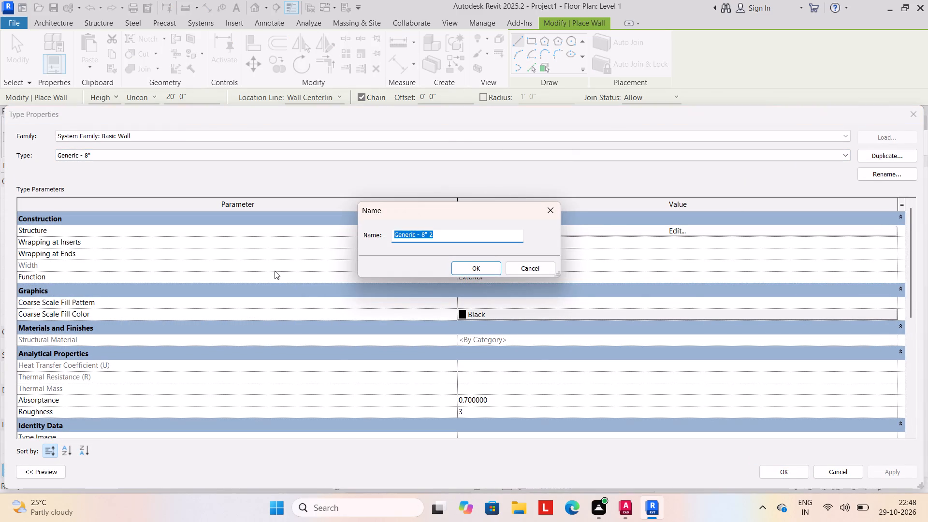
{"action": "key", "text": "w"}
{"action": "type", "text": "ALL"}
{"action": "type", "text": "9\""}
{"action": "left_click", "coordinate": [468, 267]}
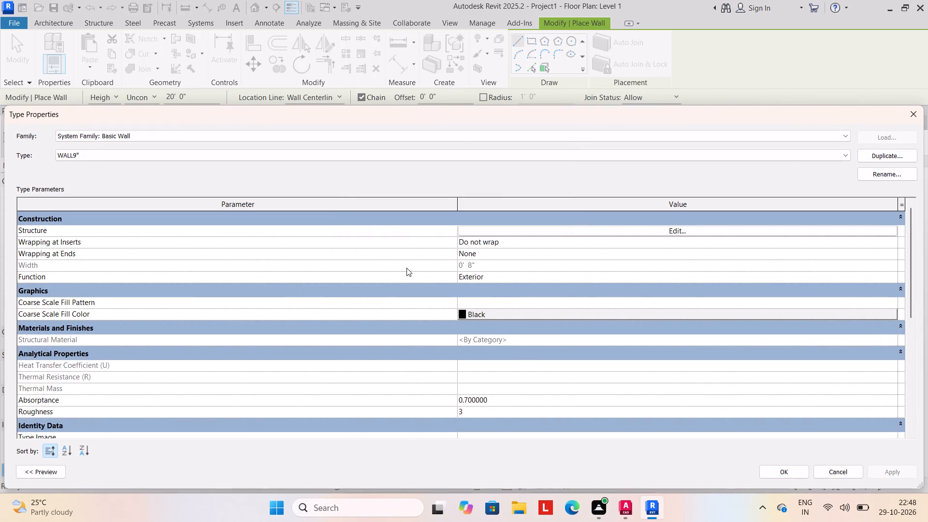
Set the structure layer thickness of the WALL9" type to 9" and apply the change.
{"action": "left_click", "coordinate": [675, 231]}
{"action": "left_click", "coordinate": [433, 227]}
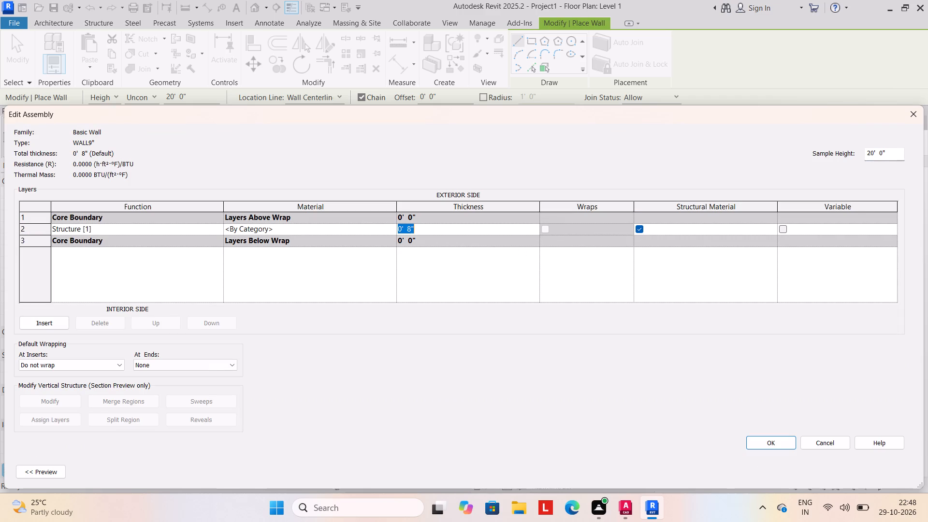
{"action": "key", "text": "9"}
{"action": "key", "text": "shift+quotedbl"}
{"action": "left_click", "coordinate": [757, 439]}
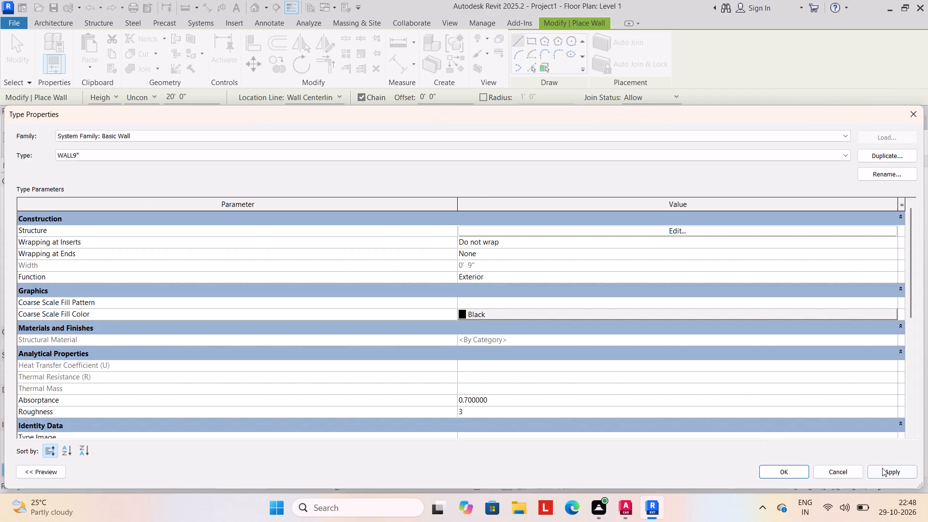
{"action": "left_click", "coordinate": [884, 468]}
{"action": "left_click", "coordinate": [781, 471]}
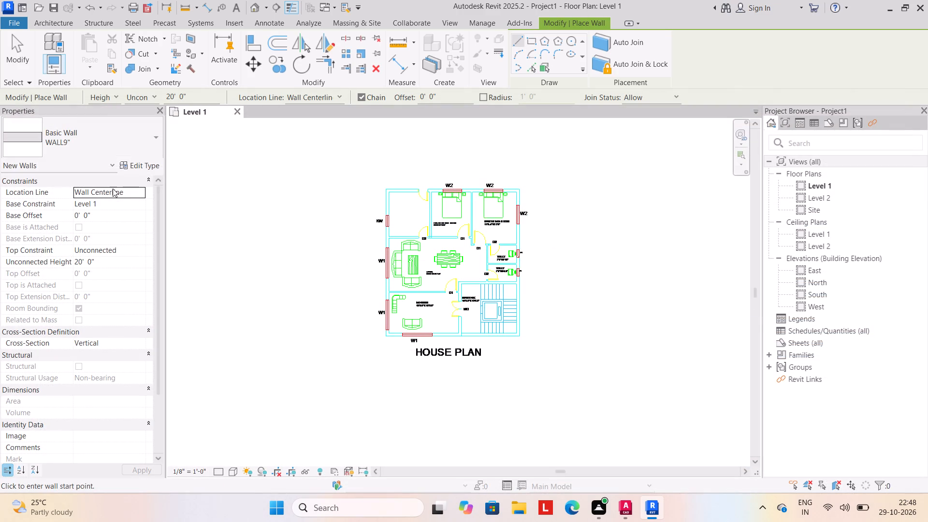
Duplicate the WALL9" type as a new wall type named WALL4.5".
{"action": "left_click", "coordinate": [134, 166]}
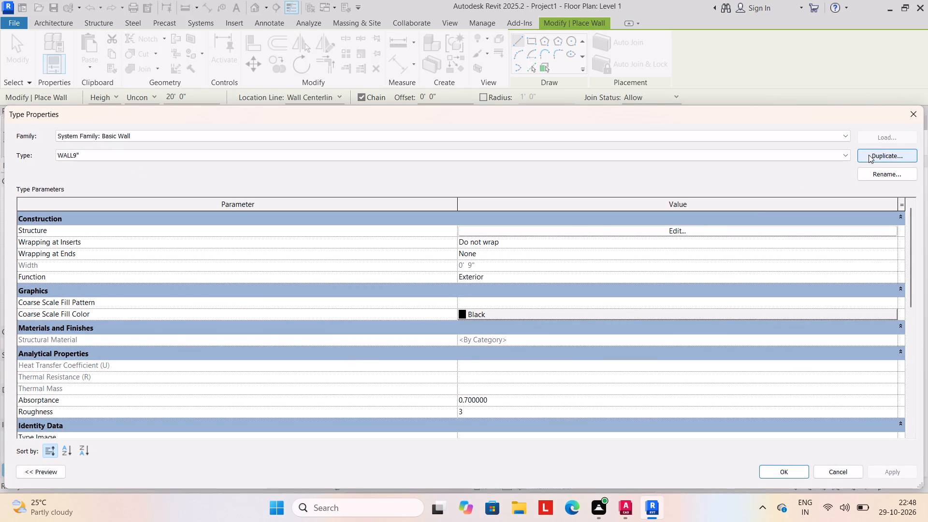
{"action": "left_click", "coordinate": [869, 155]}
{"action": "key", "text": "w"}
{"action": "type", "text": "AL"}
{"action": "key", "text": "l"}
{"action": "type", "text": "4.5"}
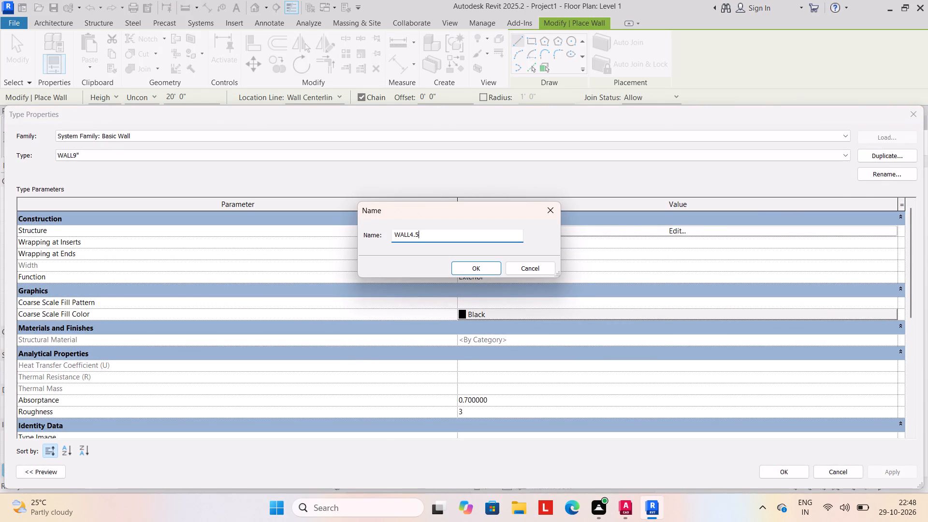
{"action": "key", "text": "shift+quotedbl"}
{"action": "left_click", "coordinate": [464, 269]}
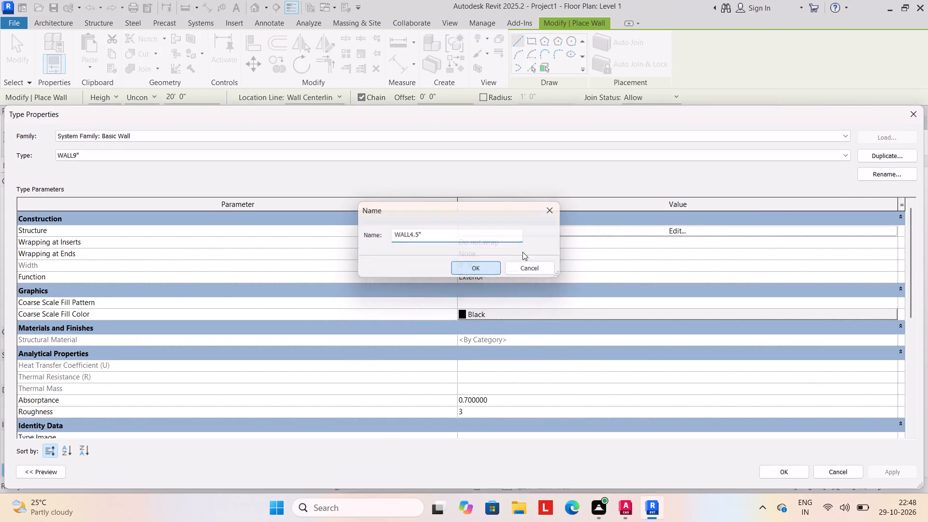
Set the structure layer thickness of the WALL4.5" type to 4.5" and apply the change.
{"action": "left_click", "coordinate": [631, 230]}
{"action": "left_click", "coordinate": [455, 231]}
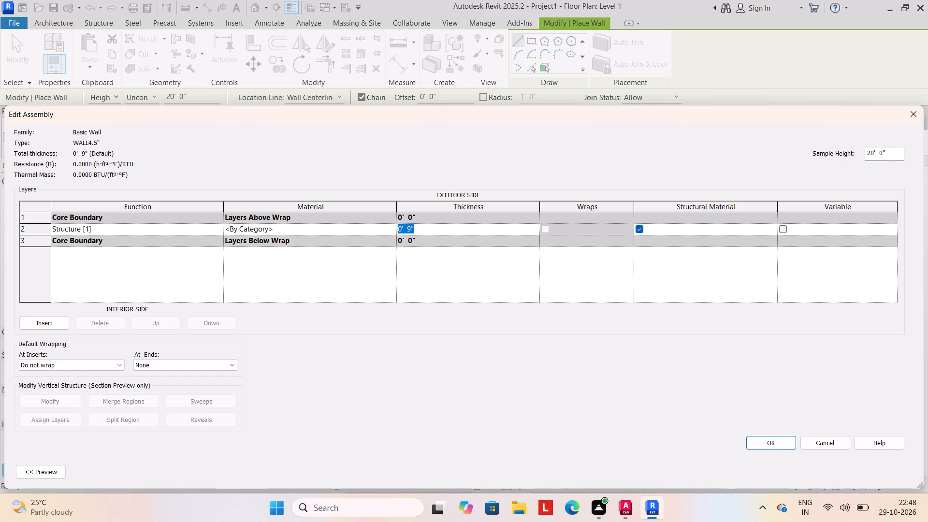
{"action": "key", "text": "4"}
{"action": "type", "text": ".5"}
{"action": "key", "text": "shift+quotedbl"}
{"action": "left_click", "coordinate": [750, 438]}
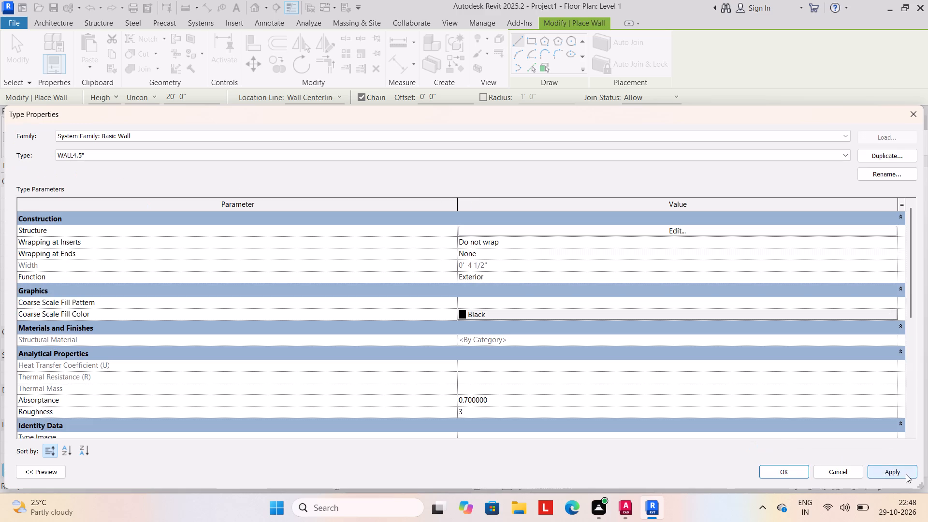
{"action": "left_click", "coordinate": [906, 474]}
{"action": "left_click", "coordinate": [787, 467]}
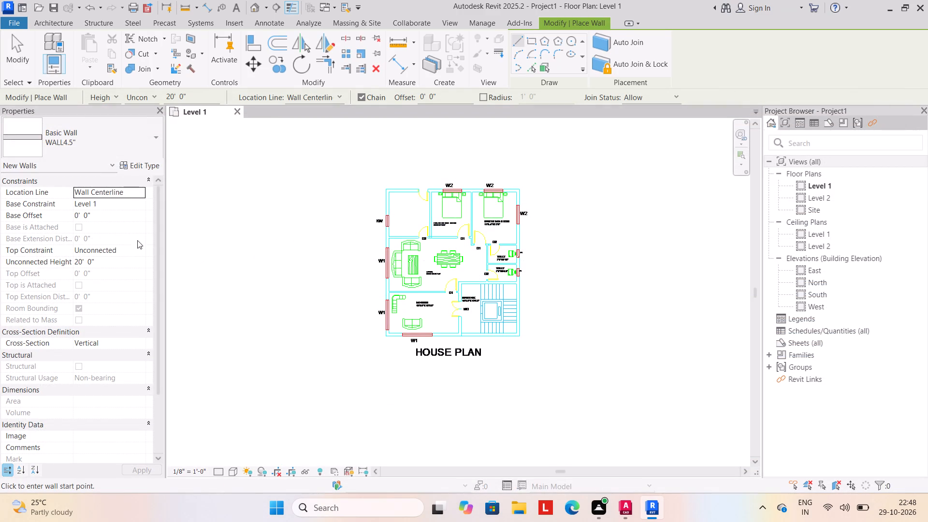
Set the new walls' location line to Finish Face: Interior and their unconnected height to 10'.
{"action": "left_click", "coordinate": [136, 193]}
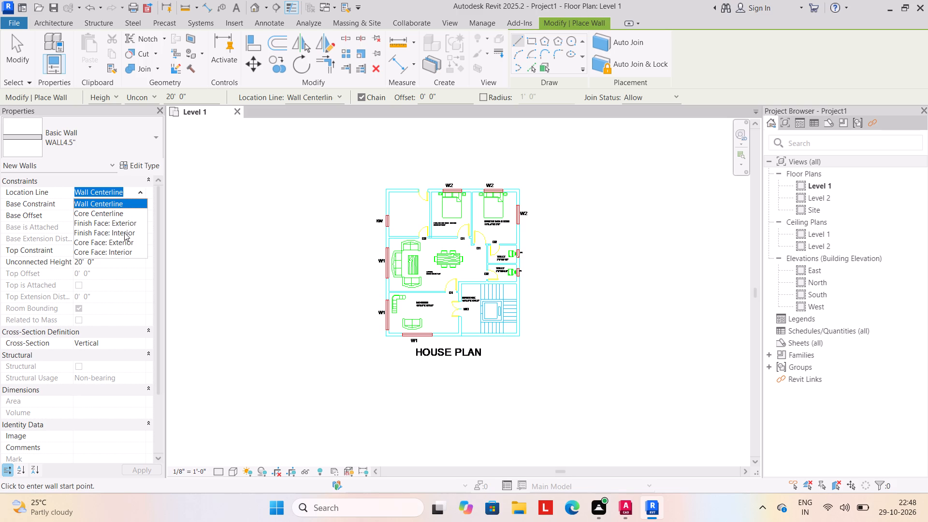
{"action": "left_click", "coordinate": [124, 232]}
{"action": "left_click", "coordinate": [113, 262]}
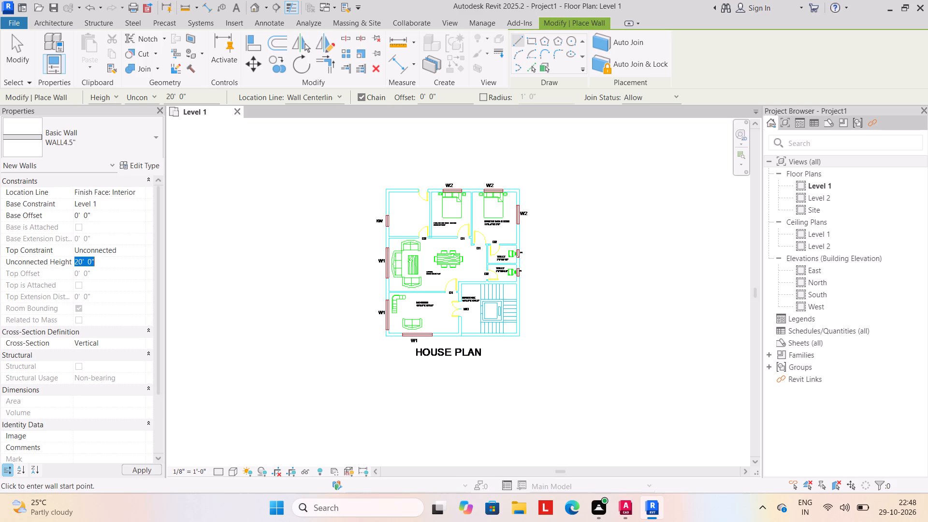
{"action": "type", "text": "10'"}
{"action": "key", "text": "Return"}
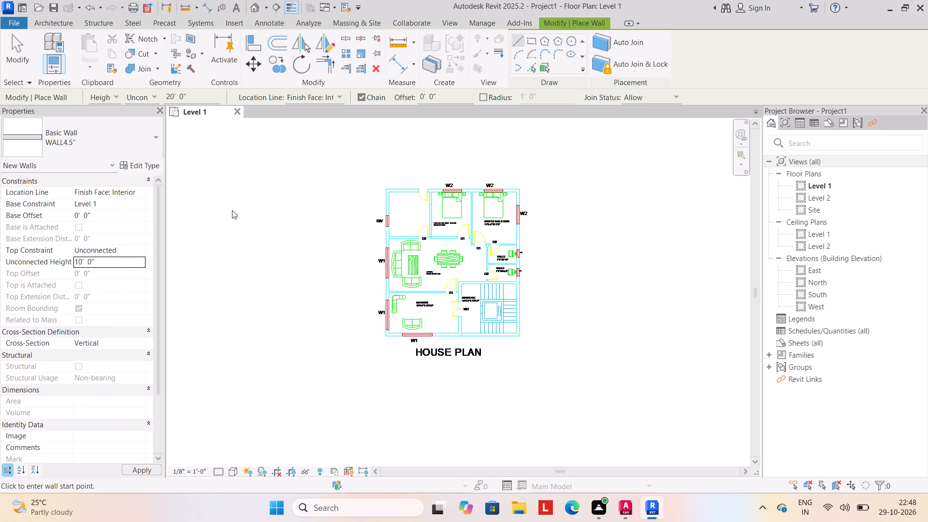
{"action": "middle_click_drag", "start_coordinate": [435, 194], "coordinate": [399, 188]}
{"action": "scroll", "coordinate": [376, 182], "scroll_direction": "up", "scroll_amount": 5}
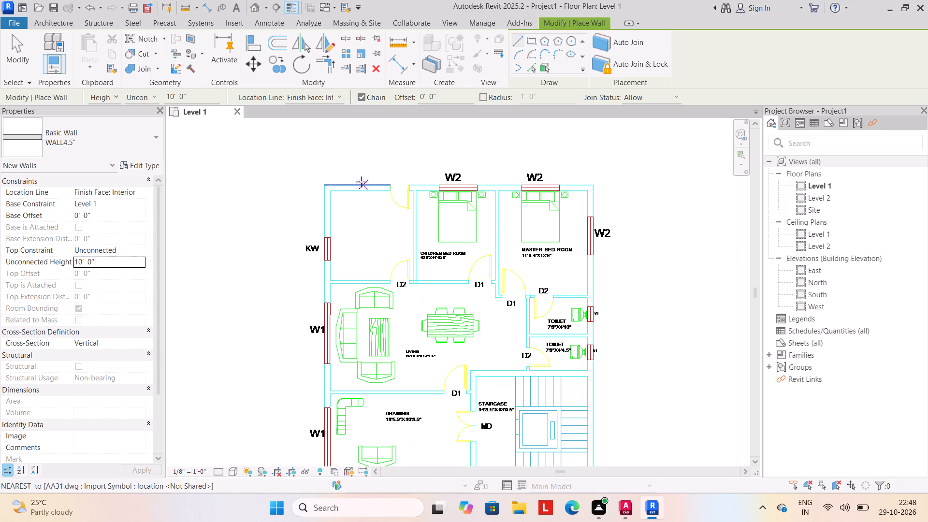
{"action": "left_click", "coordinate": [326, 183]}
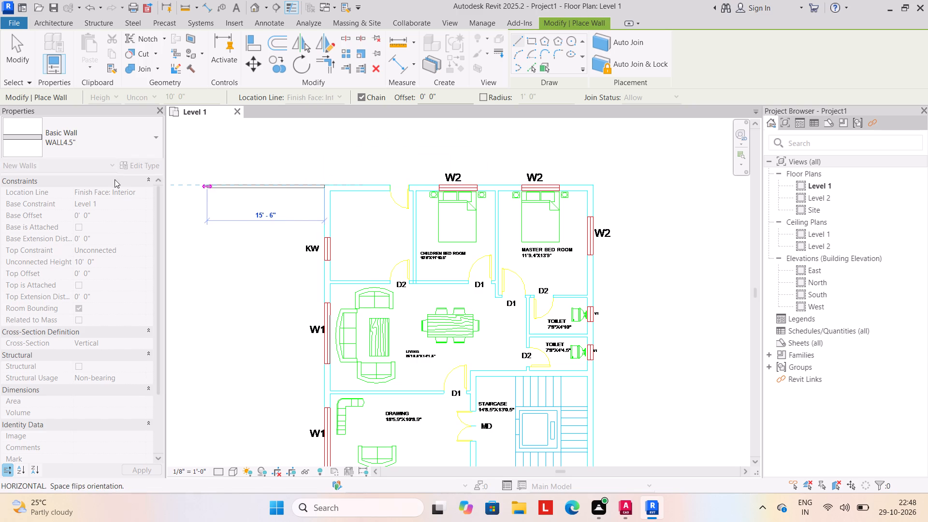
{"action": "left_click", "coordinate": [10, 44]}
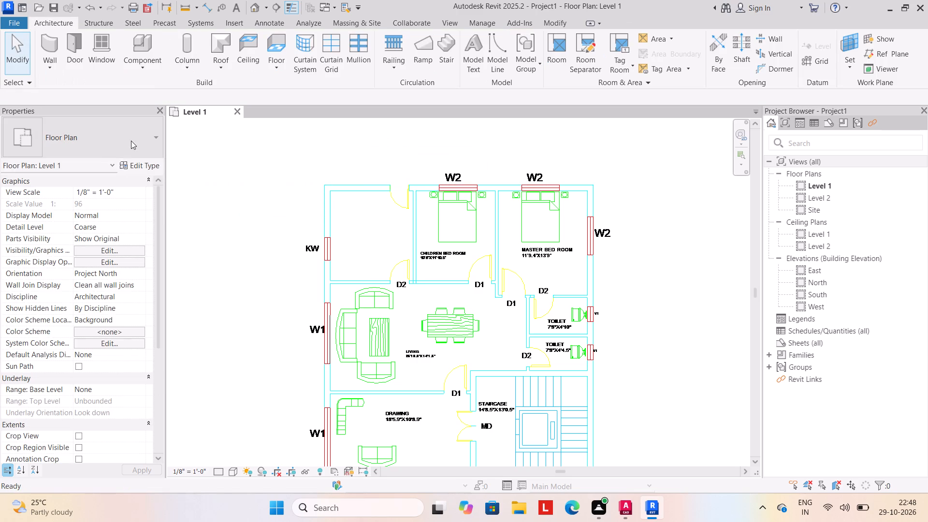
Trace the house's rectangular outer perimeter with architectural WALL9" walls, about 35'-5" wide, flipped so their thickness falls inside the plan's outline.
{"action": "left_click", "coordinate": [48, 70]}
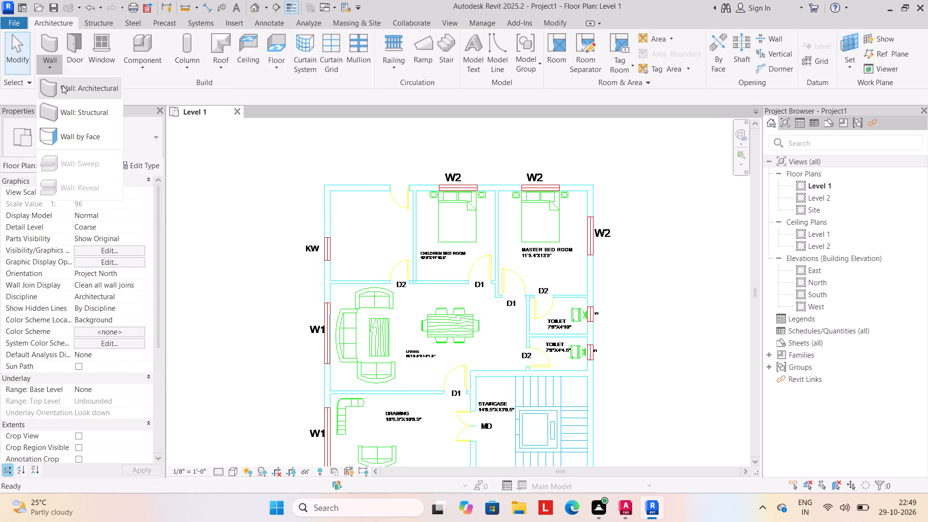
{"action": "left_click", "coordinate": [62, 85]}
{"action": "left_click", "coordinate": [153, 136]}
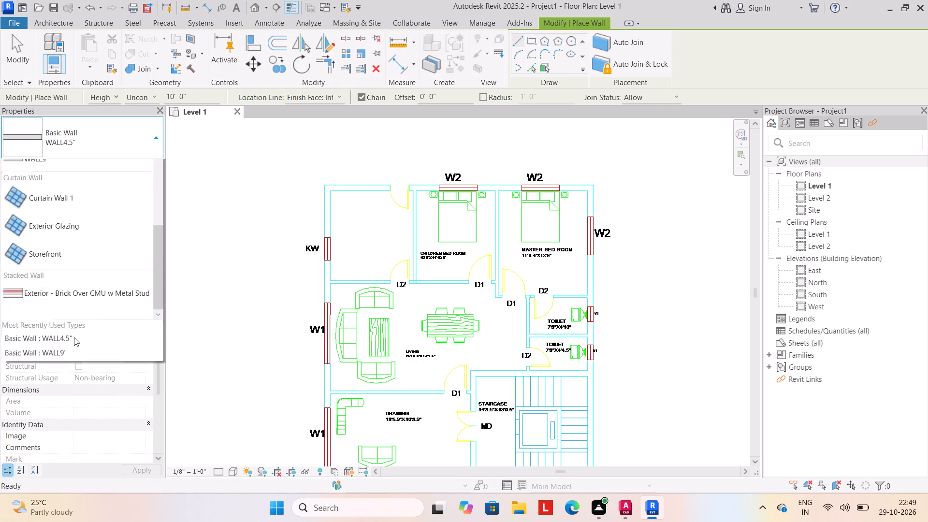
{"action": "left_click", "coordinate": [77, 280]}
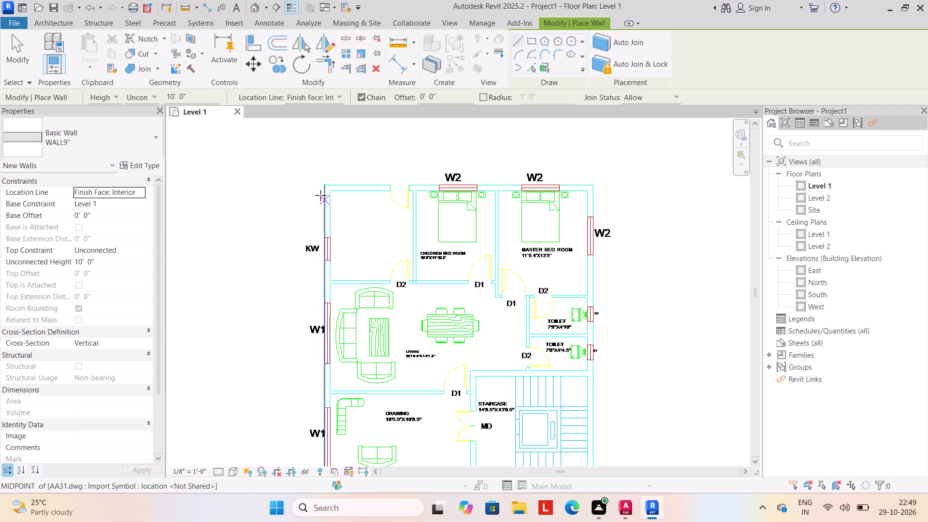
{"action": "left_click", "coordinate": [321, 183]}
{"action": "key", "text": "space"}
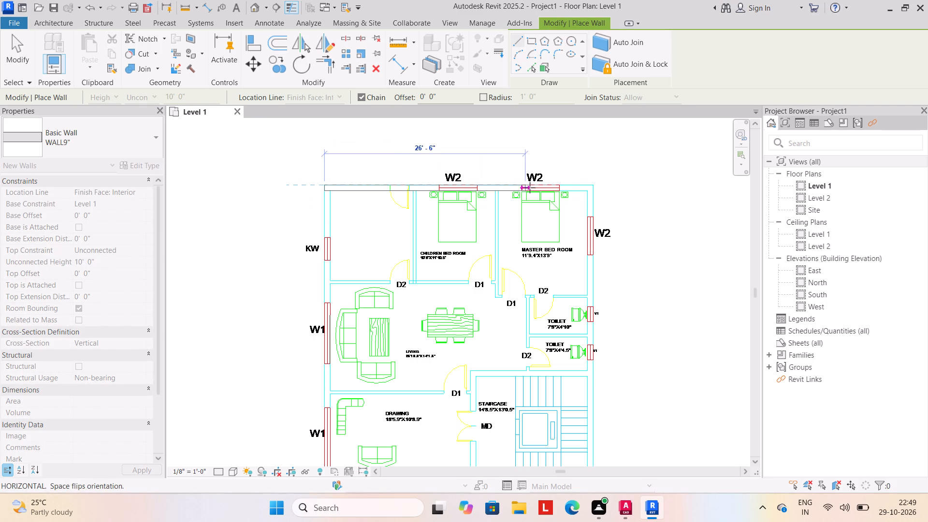
{"action": "left_click_drag", "start_coordinate": [594, 181], "coordinate": [594, 181]}
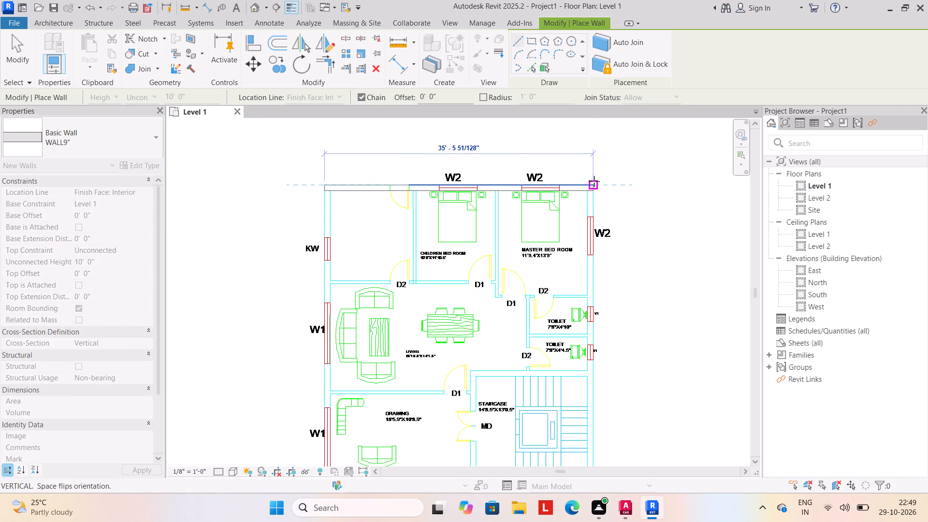
{"action": "left_click_drag", "start_coordinate": [594, 181], "coordinate": [594, 190]}
{"action": "scroll", "coordinate": [595, 264], "scroll_direction": "down", "scroll_amount": 1}
{"action": "middle_click_drag", "start_coordinate": [594, 264], "coordinate": [572, 203]}
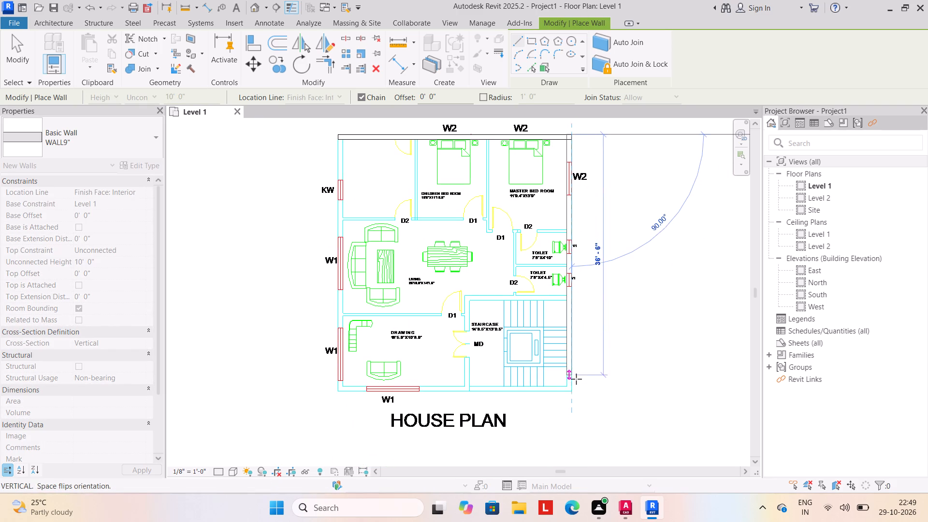
{"action": "left_click_drag", "start_coordinate": [573, 391], "coordinate": [563, 390]}
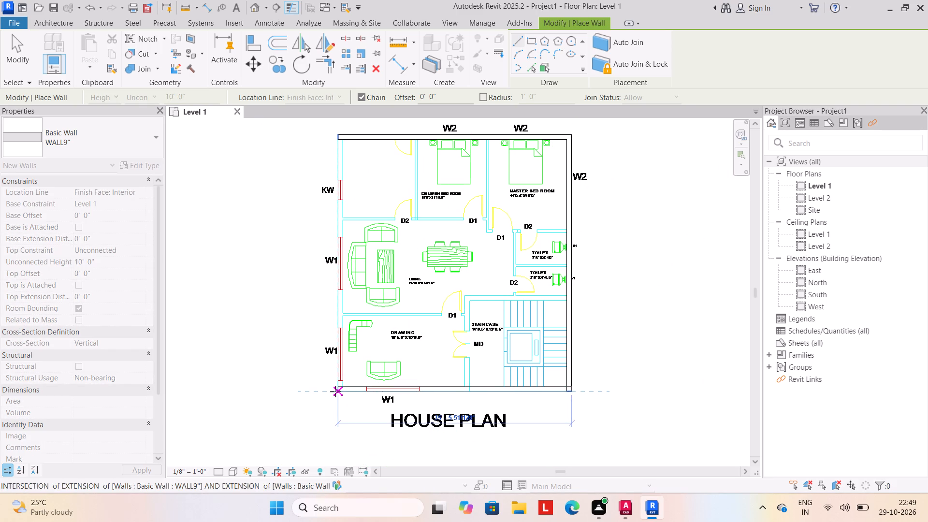
{"action": "left_click_drag", "start_coordinate": [335, 391], "coordinate": [339, 376]}
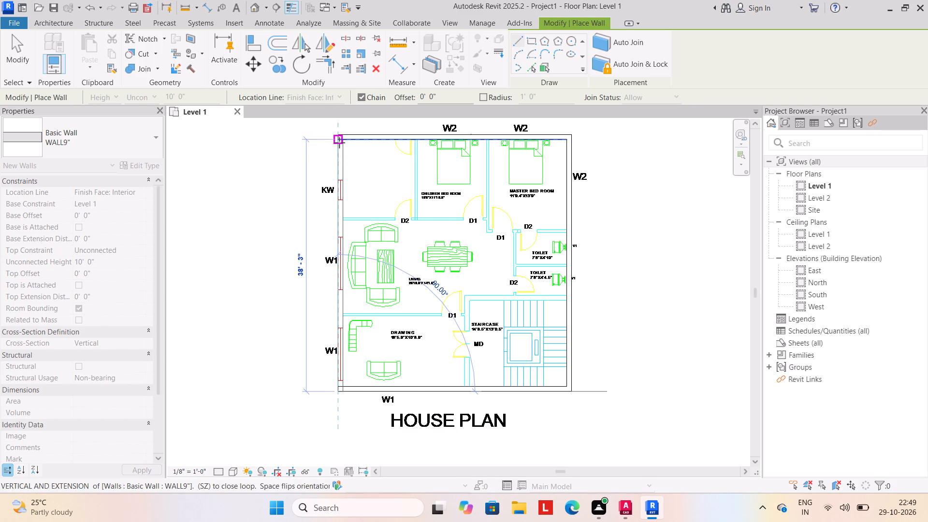
{"action": "left_click", "coordinate": [339, 143]}
{"action": "key", "text": "Escape"}
Draw a WALL4.5" partition about 22' long between the living area and the children bedroom, starting at the KW-side exterior wall.
{"action": "scroll", "coordinate": [343, 202], "scroll_direction": "down", "scroll_amount": 1}
{"action": "middle_click_drag", "start_coordinate": [343, 205], "coordinate": [334, 239]}
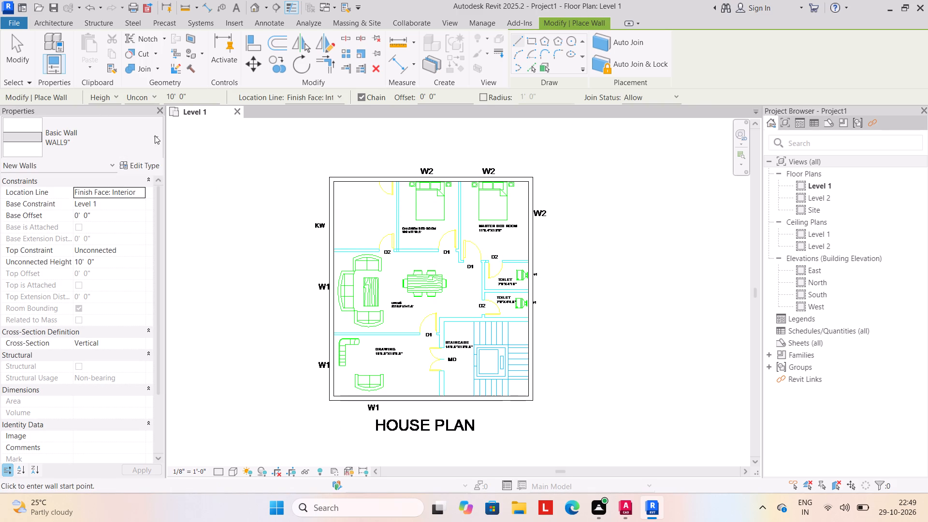
{"action": "left_click", "coordinate": [163, 131]}
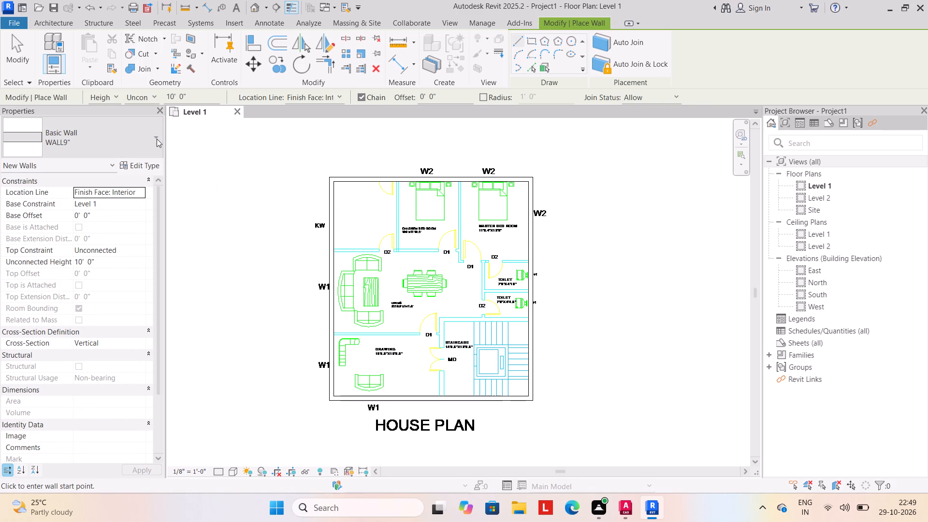
{"action": "left_click", "coordinate": [157, 139]}
{"action": "left_click", "coordinate": [62, 257]}
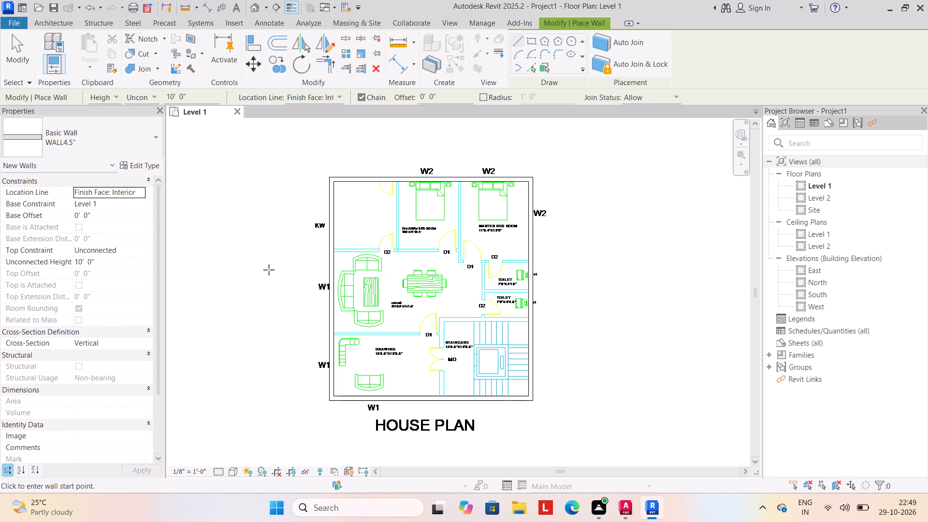
{"action": "scroll", "coordinate": [418, 266], "scroll_direction": "up", "scroll_amount": 3}
{"action": "left_click", "coordinate": [293, 249]}
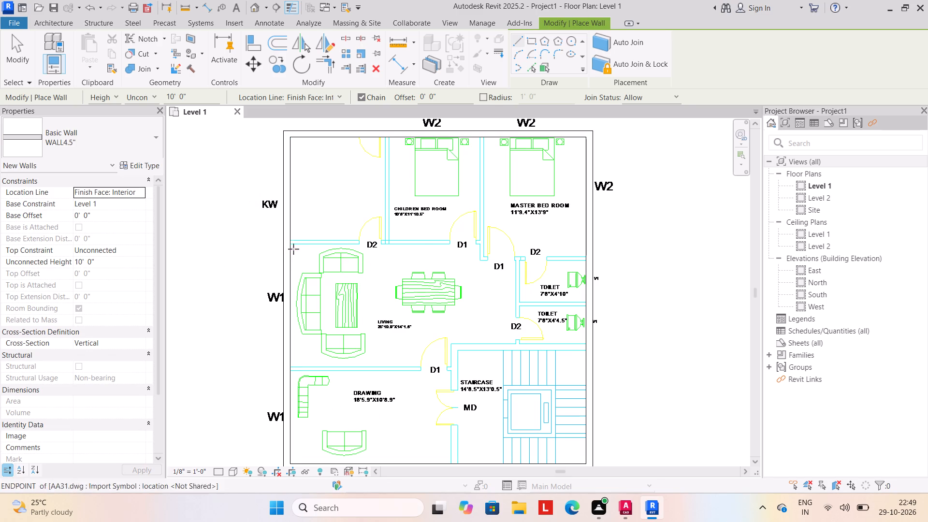
{"action": "left_click", "coordinate": [482, 242]}
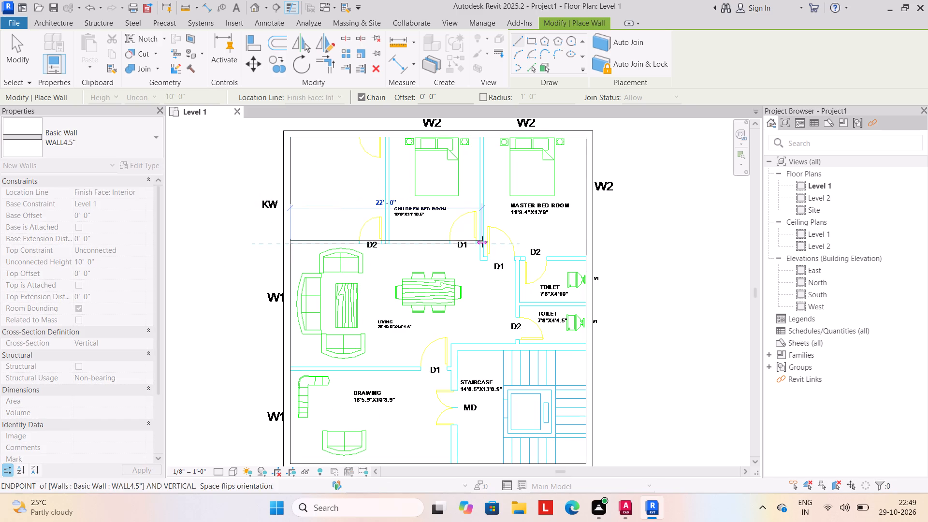
{"action": "key", "text": "Escape"}
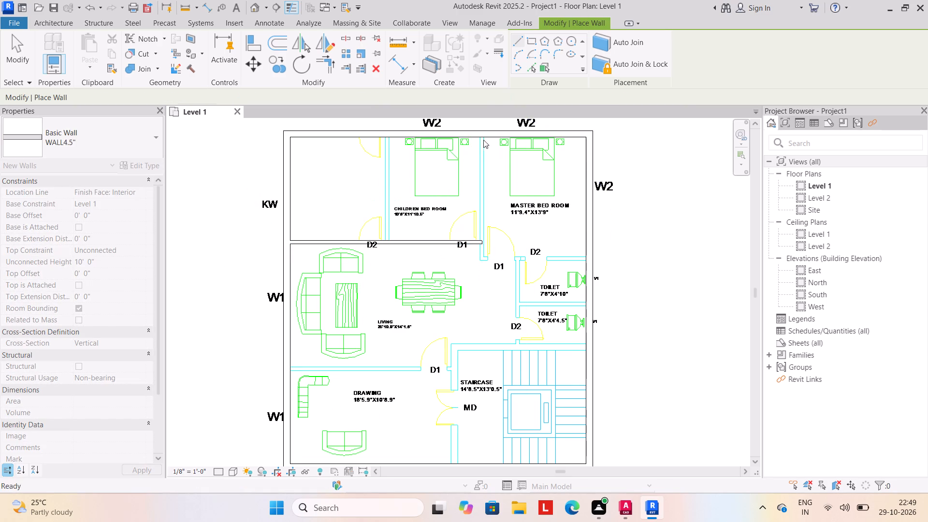
Draw a WALL4.5" partition between the children and master bedrooms, from the W2-side exterior wall to the plan corner beside door D1.
{"action": "scroll", "coordinate": [490, 166], "scroll_direction": "up", "scroll_amount": 4}
{"action": "scroll", "coordinate": [468, 147], "scroll_direction": "down", "scroll_amount": 3}
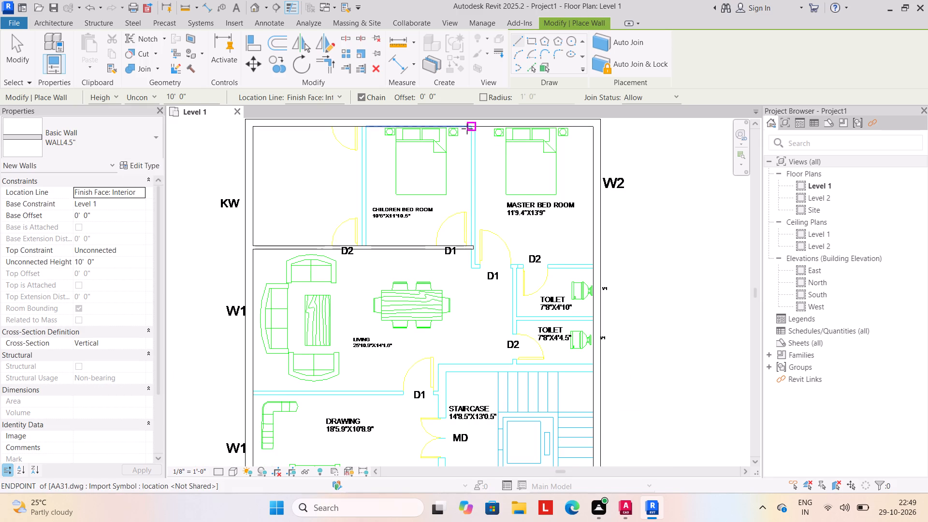
{"action": "left_click", "coordinate": [467, 129]}
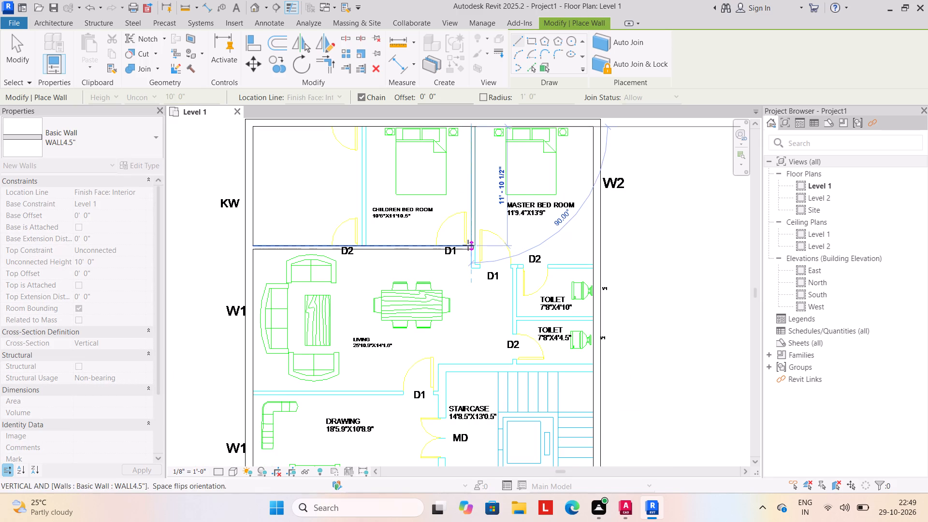
{"action": "left_click_drag", "start_coordinate": [470, 266], "coordinate": [478, 267]}
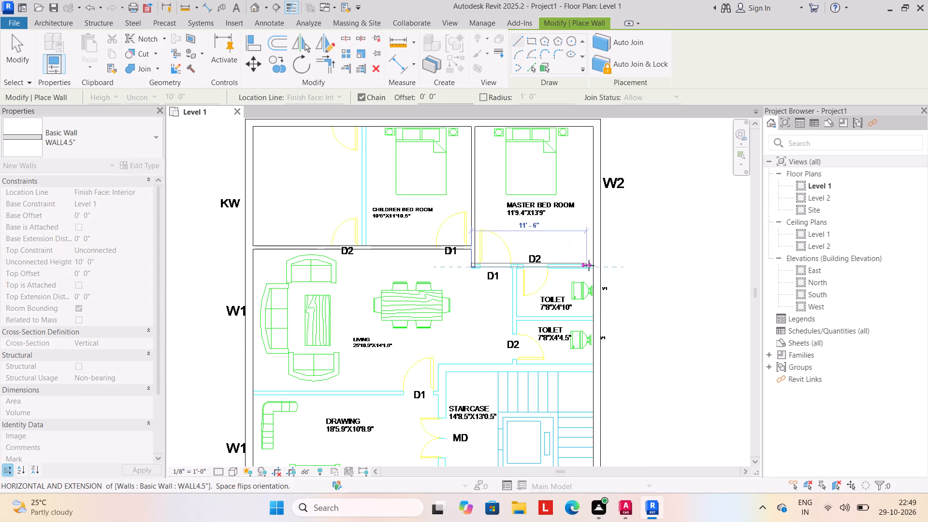
{"action": "key", "text": "Escape"}
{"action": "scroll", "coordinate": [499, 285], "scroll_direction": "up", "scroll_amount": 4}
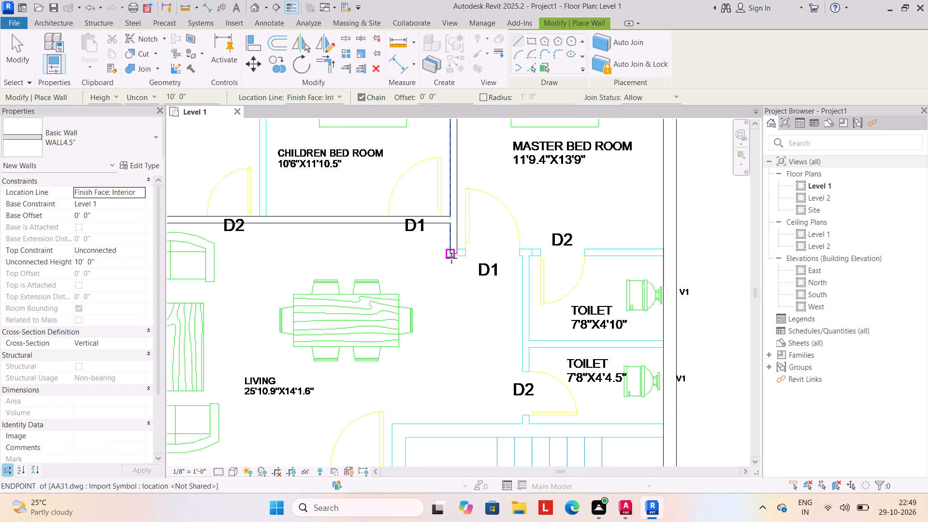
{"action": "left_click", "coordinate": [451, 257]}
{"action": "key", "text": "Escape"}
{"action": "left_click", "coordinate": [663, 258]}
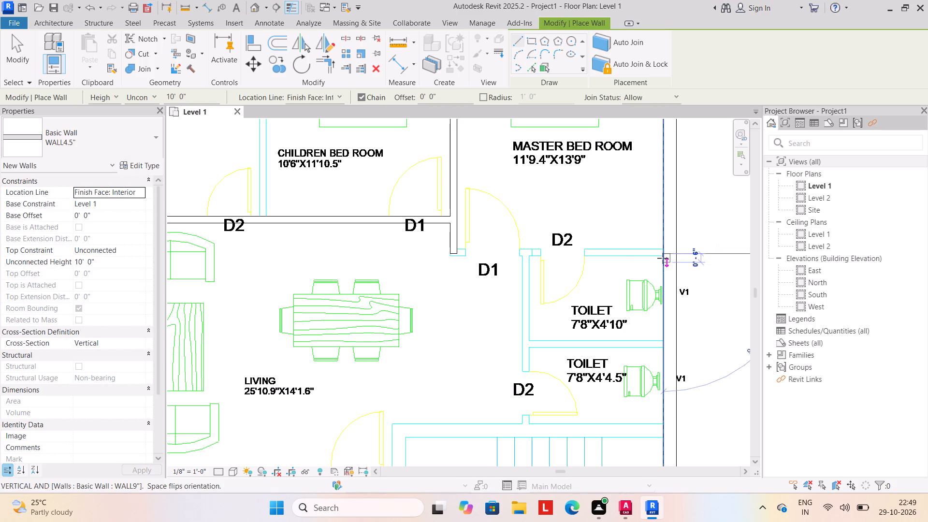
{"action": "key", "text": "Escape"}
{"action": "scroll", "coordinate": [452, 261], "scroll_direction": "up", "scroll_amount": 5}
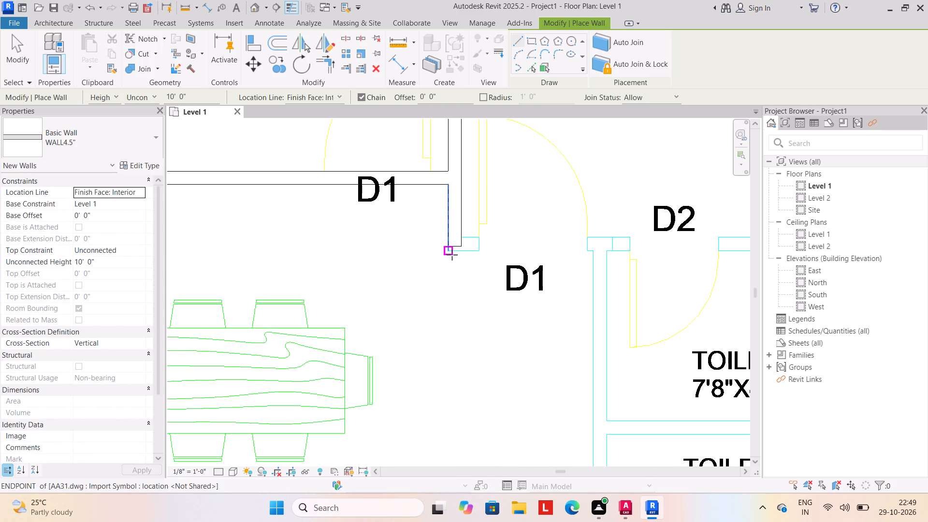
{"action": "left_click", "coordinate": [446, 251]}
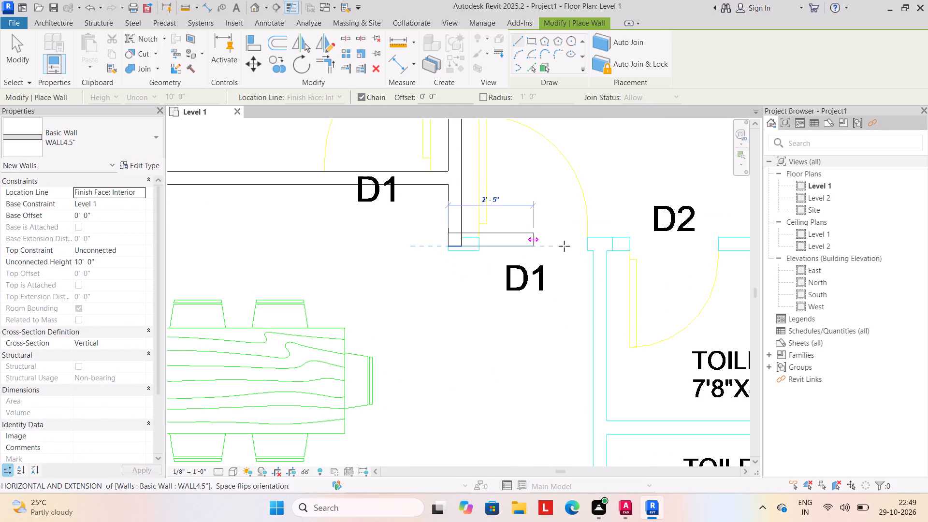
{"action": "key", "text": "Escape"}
Draw a WALL4.5" wall about 12'-2" long below the master bedroom, from the corner beside door D1 to the toilet-side exterior wall.
{"action": "scroll", "coordinate": [472, 258], "scroll_direction": "up", "scroll_amount": 5}
{"action": "left_click", "coordinate": [425, 246]}
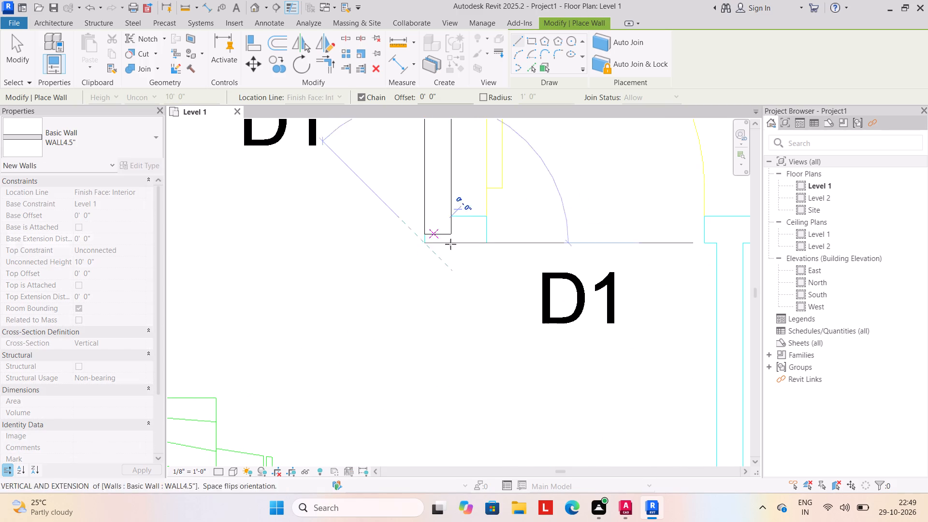
{"action": "scroll", "coordinate": [625, 241], "scroll_direction": "down", "scroll_amount": 2}
{"action": "middle_click_drag", "start_coordinate": [602, 243], "coordinate": [244, 236]}
{"action": "scroll", "coordinate": [493, 227], "scroll_direction": "down", "scroll_amount": 5}
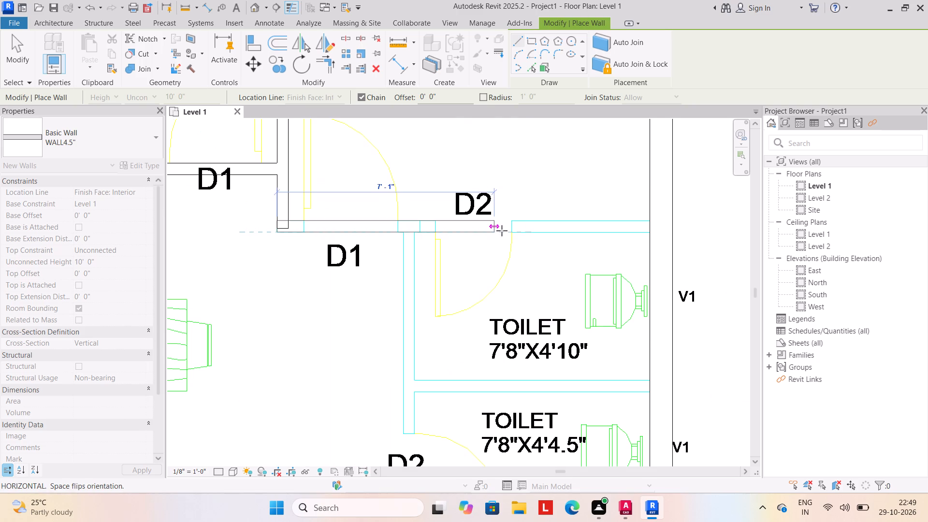
{"action": "left_click", "coordinate": [627, 231]}
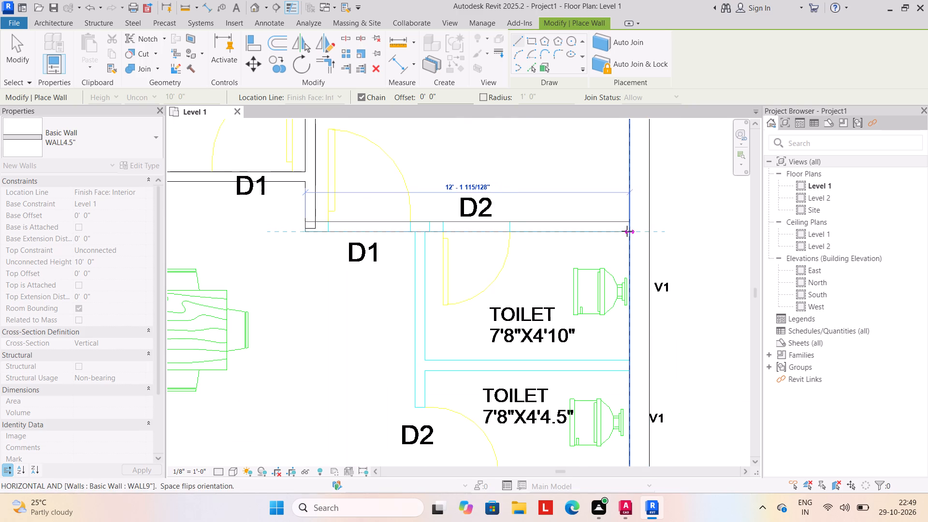
{"action": "key", "text": "Escape"}
Draw a WALL4.5" partition between the KW room and the children bedroom, from the exterior wall to the living area wall.
{"action": "scroll", "coordinate": [427, 260], "scroll_direction": "down", "scroll_amount": 6}
{"action": "scroll", "coordinate": [378, 253], "scroll_direction": "down", "scroll_amount": 3}
{"action": "middle_click_drag", "start_coordinate": [381, 256], "coordinate": [430, 256]}
{"action": "scroll", "coordinate": [318, 137], "scroll_direction": "up", "scroll_amount": 4}
{"action": "left_click_drag", "start_coordinate": [359, 150], "coordinate": [359, 154]}
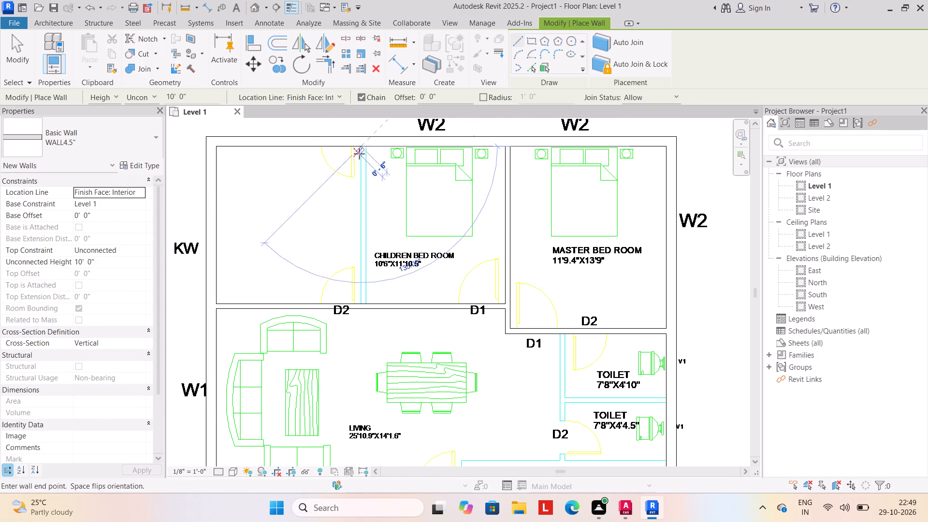
{"action": "left_click_drag", "start_coordinate": [359, 154], "coordinate": [359, 161]}
{"action": "left_click", "coordinate": [357, 302]}
{"action": "key", "text": "Escape"}
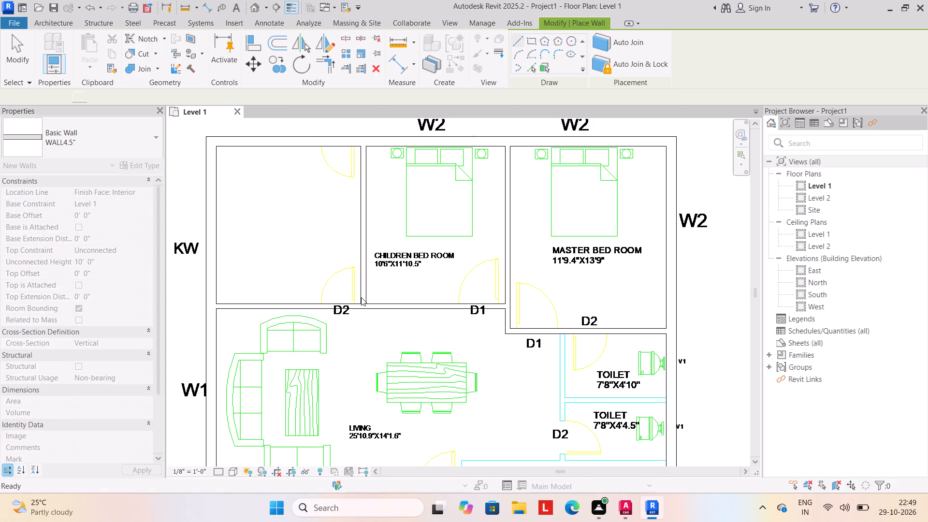
Draw a WALL4.5" wall between the living area and the toilets, from the master bedroom wall to the staircase wall line.
{"action": "scroll", "coordinate": [361, 297], "scroll_direction": "down", "scroll_amount": 3}
{"action": "middle_click_drag", "start_coordinate": [360, 295], "coordinate": [330, 193]}
{"action": "scroll", "coordinate": [355, 281], "scroll_direction": "up", "scroll_amount": 1}
{"action": "middle_click_drag", "start_coordinate": [454, 263], "coordinate": [427, 212]}
{"action": "scroll", "coordinate": [434, 223], "scroll_direction": "up", "scroll_amount": 5}
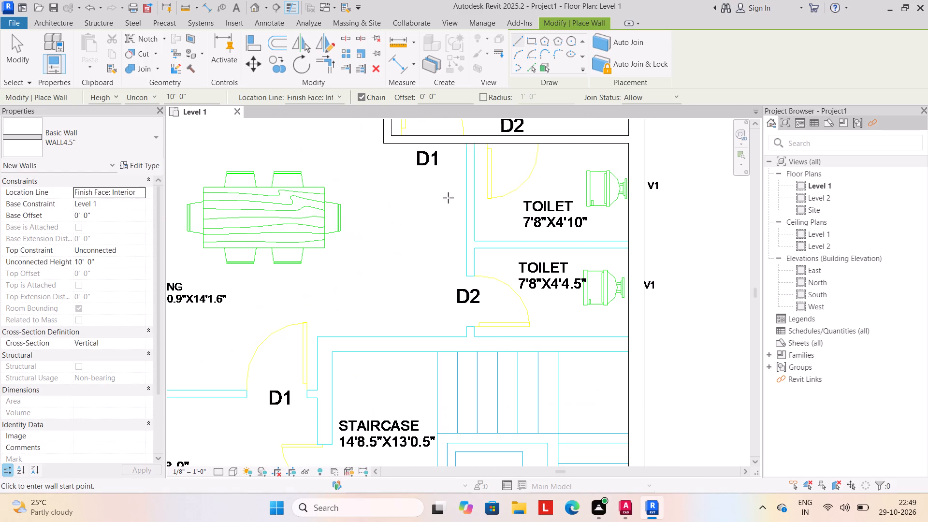
{"action": "left_click", "coordinate": [467, 147]}
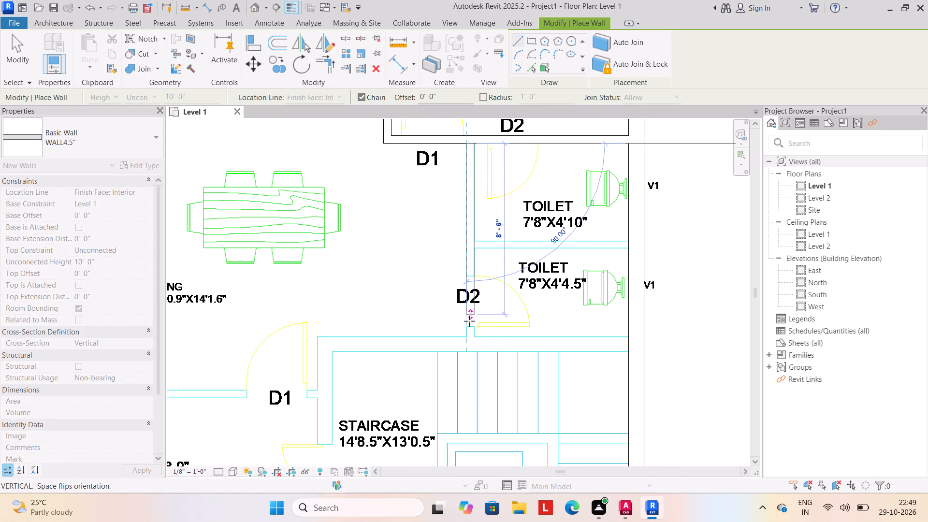
{"action": "left_click", "coordinate": [468, 334]}
{"action": "key", "text": "Escape"}
Draw a WALL4.5" partition between the two toilets, from the living-side toilet wall to the exterior wall.
{"action": "middle_click_drag", "start_coordinate": [502, 270], "coordinate": [446, 247]}
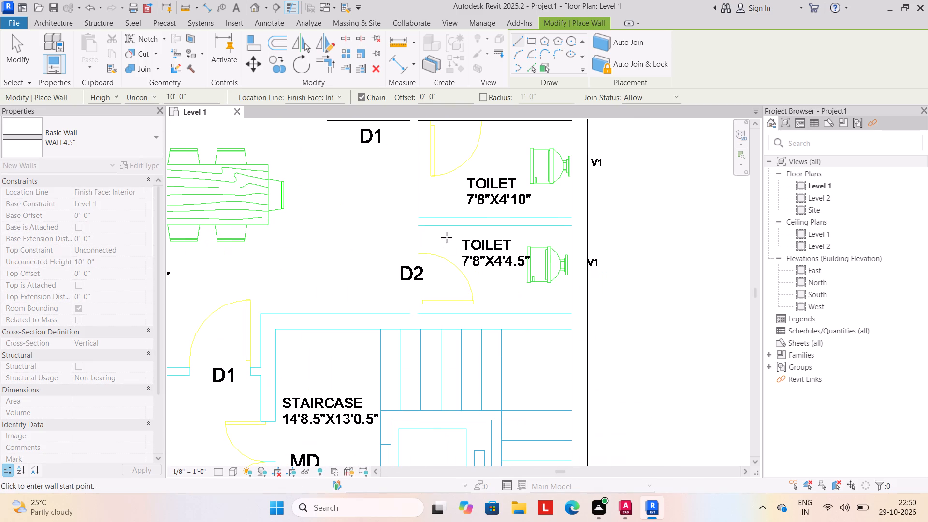
{"action": "left_click_drag", "start_coordinate": [422, 231], "coordinate": [459, 230]}
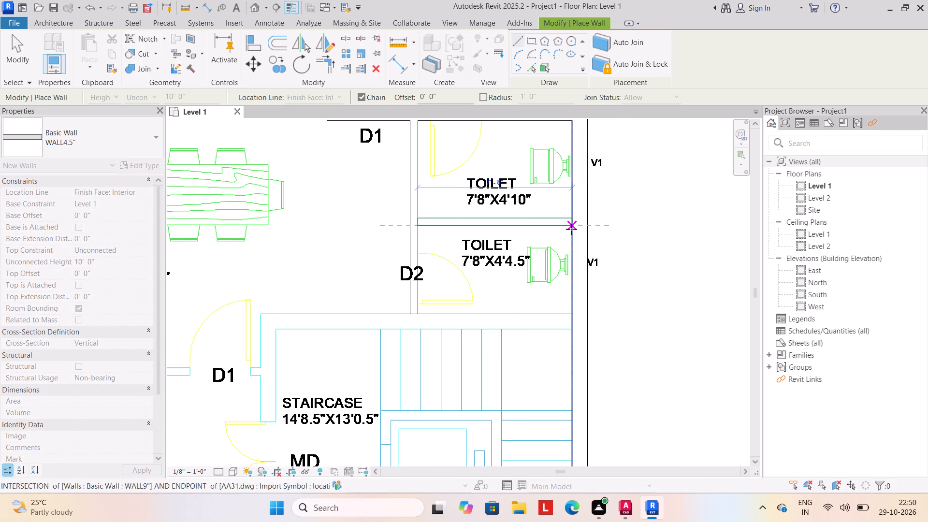
{"action": "left_click", "coordinate": [571, 229]}
{"action": "key", "text": "Escape"}
Draw a WALL4.5" partition about 18'-6" long between the living and drawing rooms, from the exterior wall to the staircase wall line.
{"action": "scroll", "coordinate": [413, 268], "scroll_direction": "down", "scroll_amount": 6}
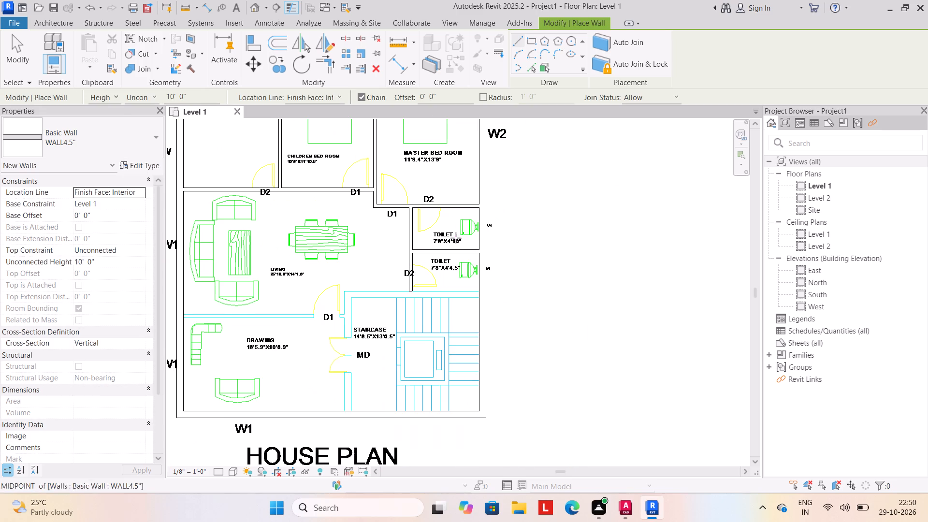
{"action": "middle_click_drag", "start_coordinate": [463, 232], "coordinate": [491, 194]}
{"action": "scroll", "coordinate": [273, 299], "scroll_direction": "up", "scroll_amount": 3}
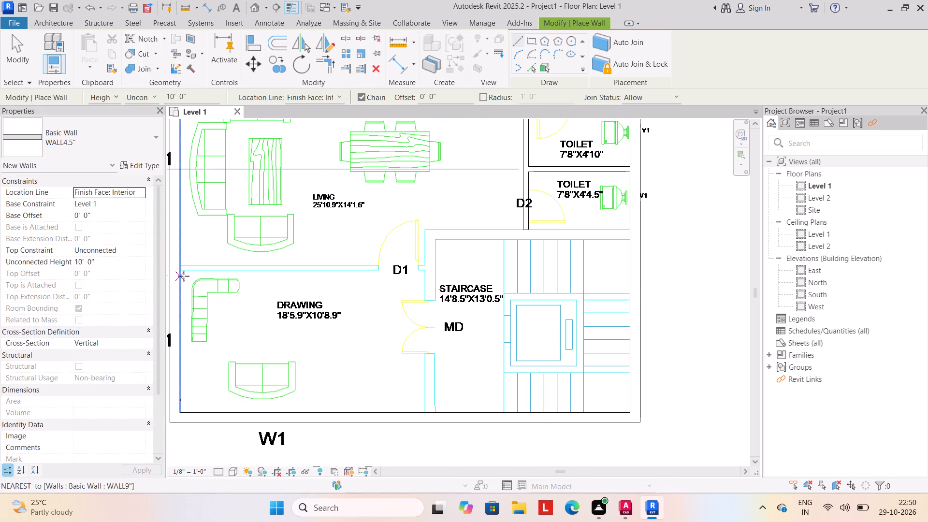
{"action": "left_click", "coordinate": [181, 273]}
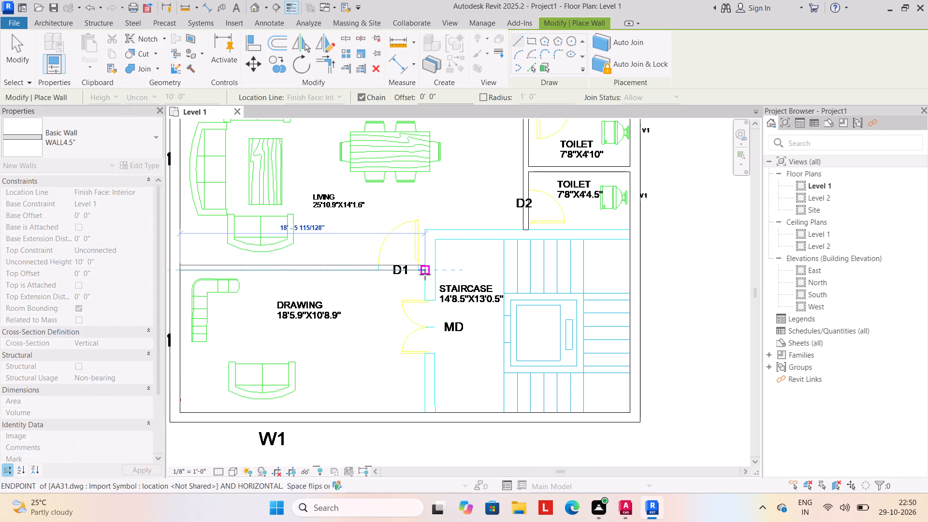
{"action": "left_click", "coordinate": [425, 275]}
{"action": "key", "text": "Escape"}
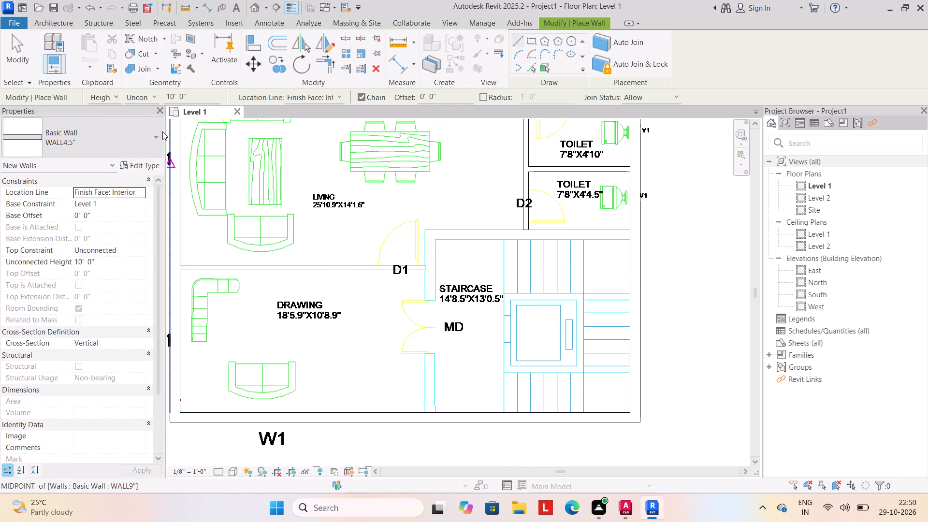
Draw WALL9" walls around the staircase, about 13'-9 1/2" up from the lower exterior wall and across to the side exterior wall.
{"action": "left_click", "coordinate": [162, 131]}
{"action": "left_click", "coordinate": [73, 285]}
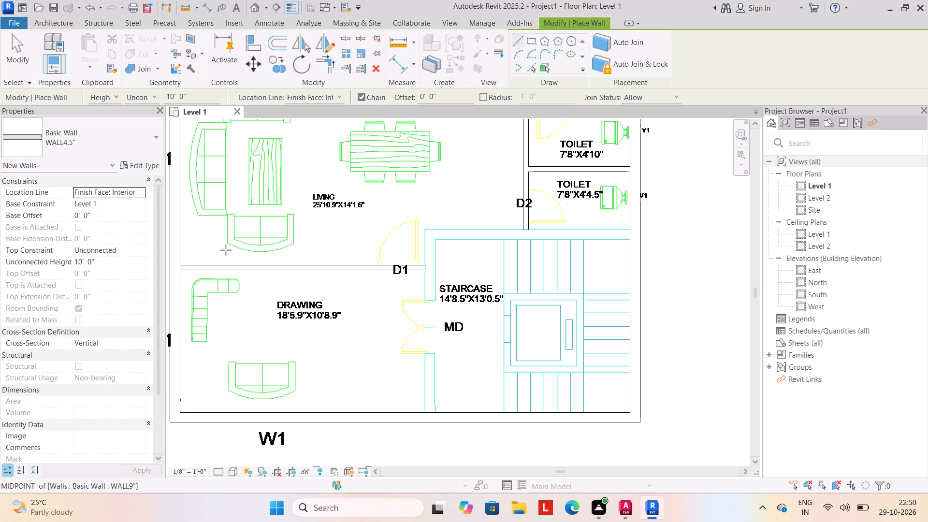
{"action": "middle_click_drag", "start_coordinate": [436, 262], "coordinate": [398, 194]}
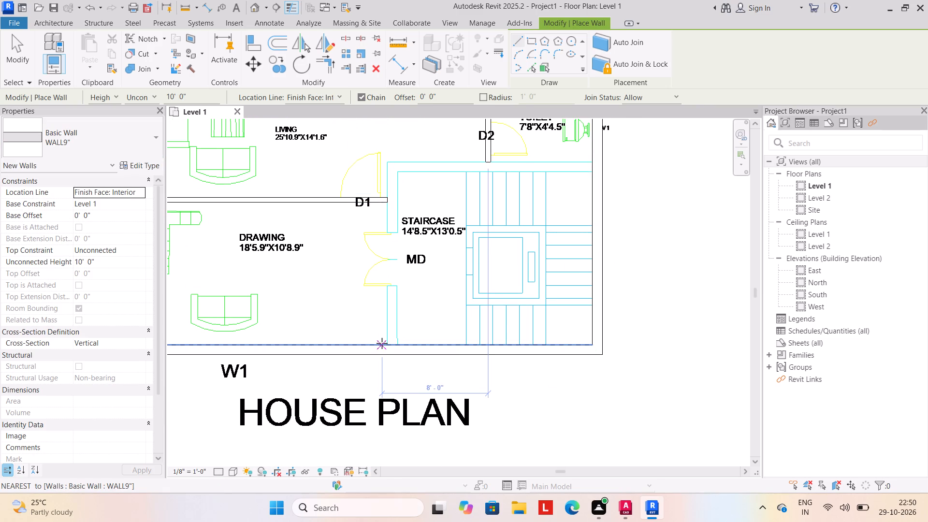
{"action": "left_click", "coordinate": [382, 343]}
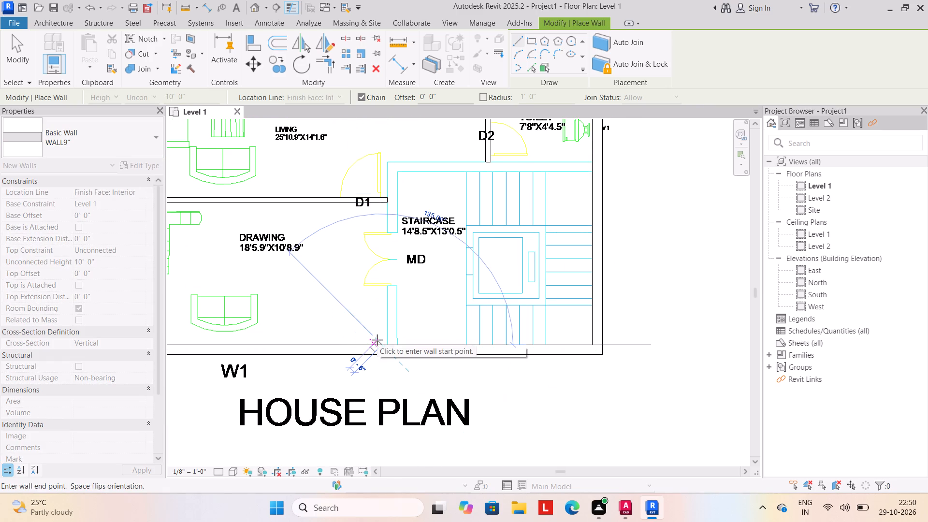
{"action": "key", "text": "Escape"}
{"action": "left_click_drag", "start_coordinate": [386, 345], "coordinate": [388, 341]}
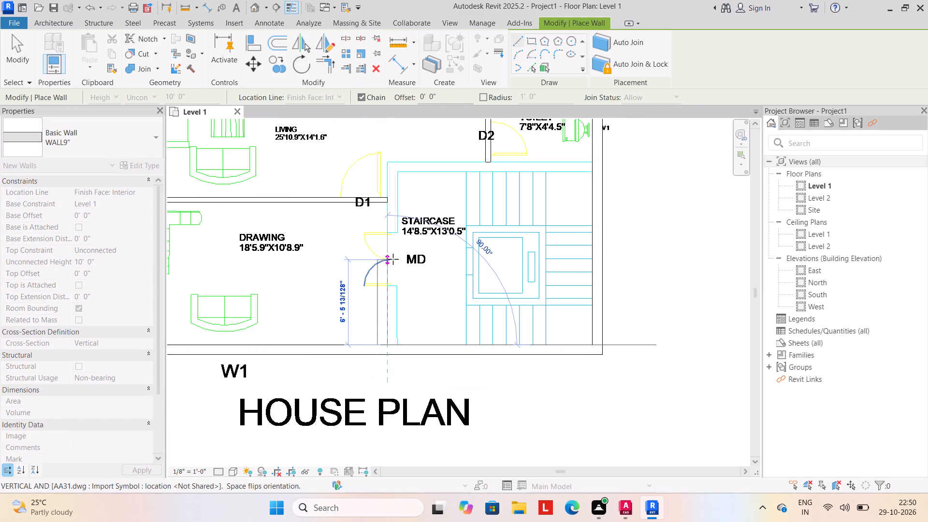
{"action": "key", "text": "space"}
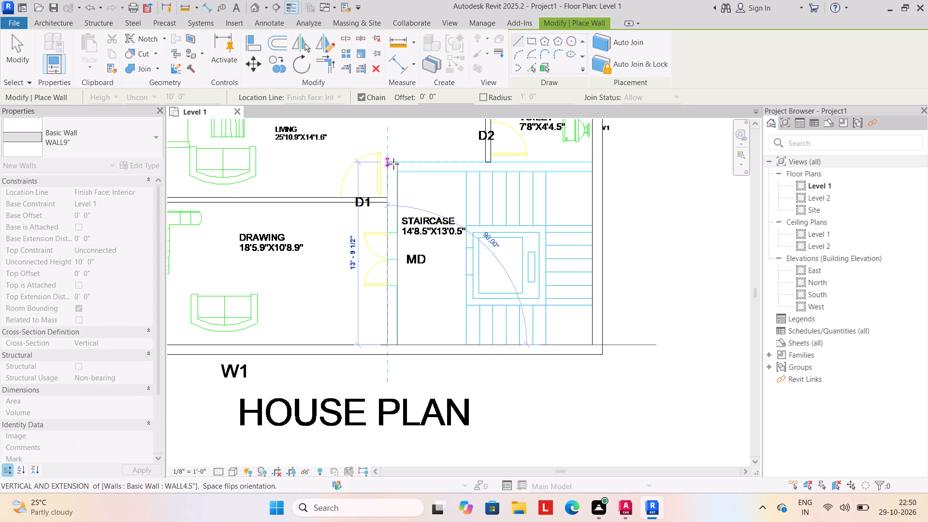
{"action": "left_click_drag", "start_coordinate": [389, 162], "coordinate": [397, 162]}
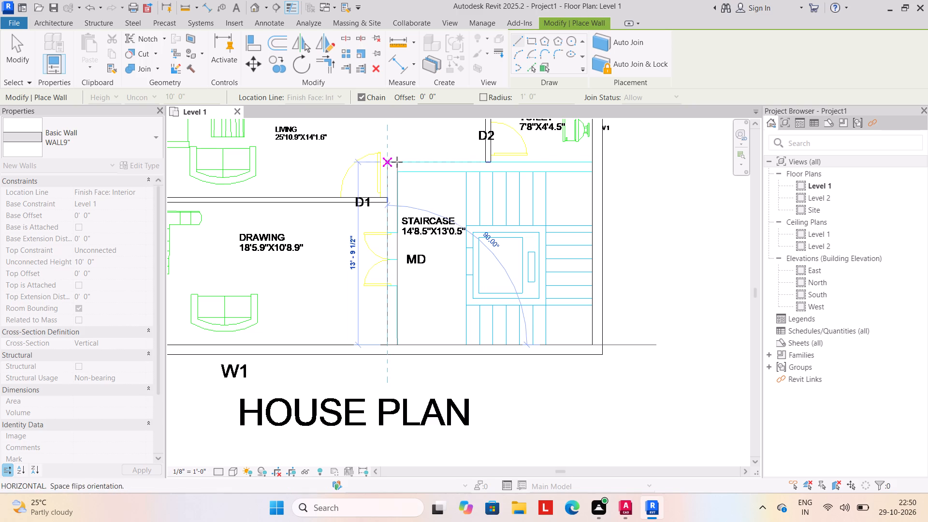
{"action": "left_click_drag", "start_coordinate": [397, 162], "coordinate": [403, 162]}
{"action": "left_click", "coordinate": [592, 160]}
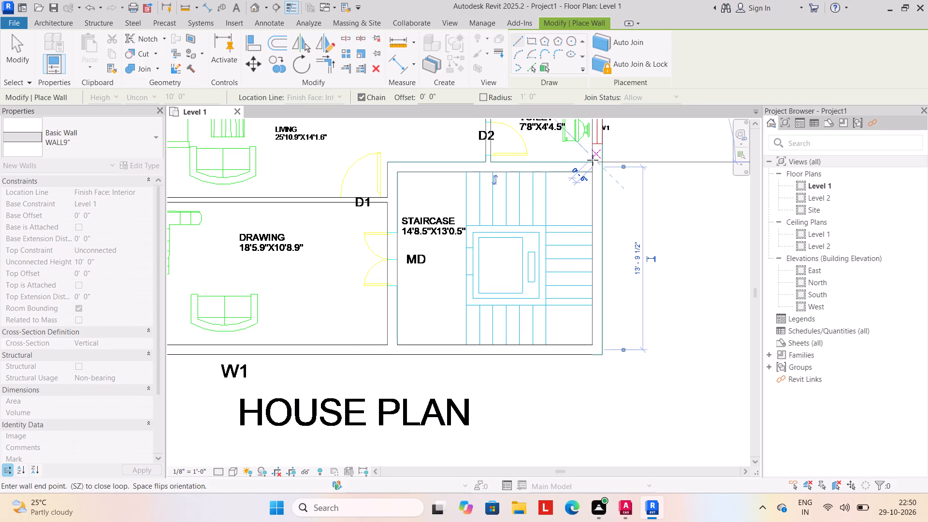
{"action": "key", "text": "Escape"}
Place a 30" x 80" Single-Flush door in the KW room's upper exterior wall over the drawn swing, flipped to match it.
{"action": "scroll", "coordinate": [358, 259], "scroll_direction": "down", "scroll_amount": 6}
{"action": "middle_click_drag", "start_coordinate": [359, 259], "coordinate": [390, 290]}
{"action": "scroll", "coordinate": [378, 278], "scroll_direction": "down", "scroll_amount": 1}
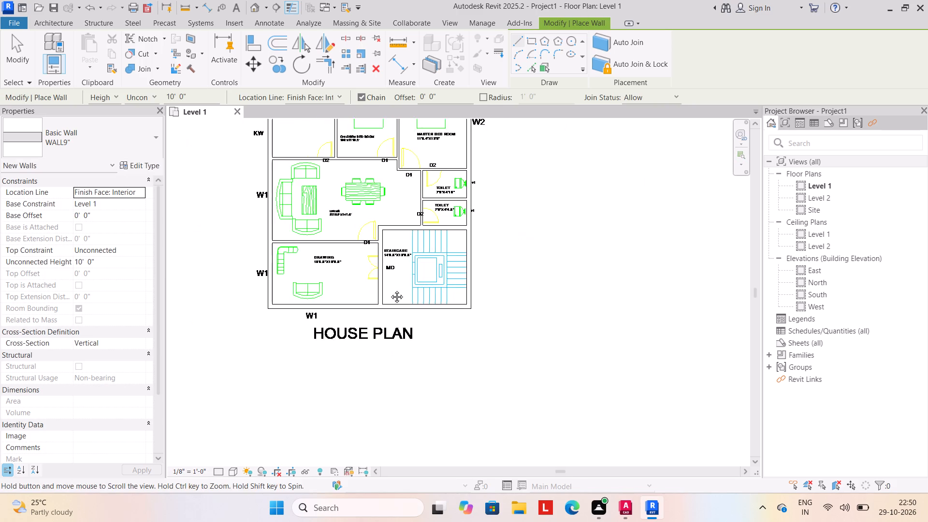
{"action": "middle_click_drag", "start_coordinate": [390, 290], "coordinate": [393, 293]}
{"action": "scroll", "coordinate": [368, 263], "scroll_direction": "down", "scroll_amount": 2}
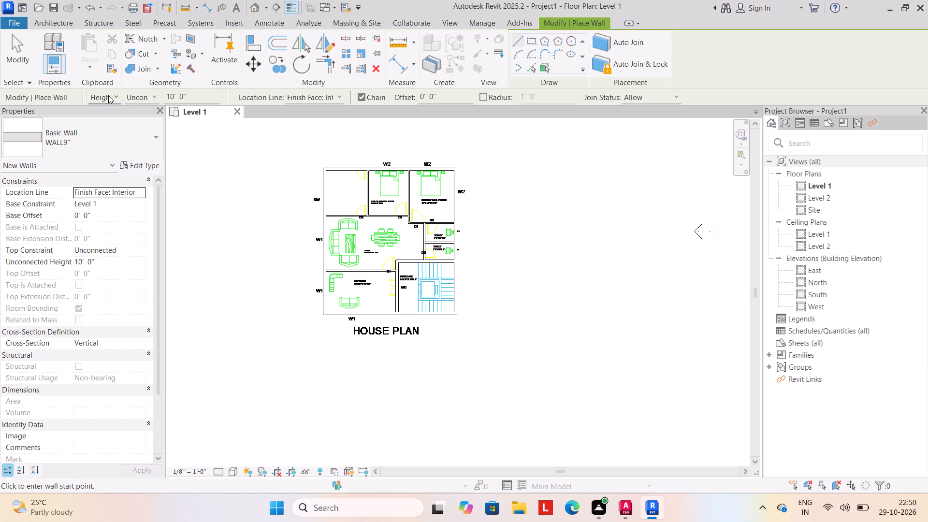
{"action": "left_click", "coordinate": [56, 20]}
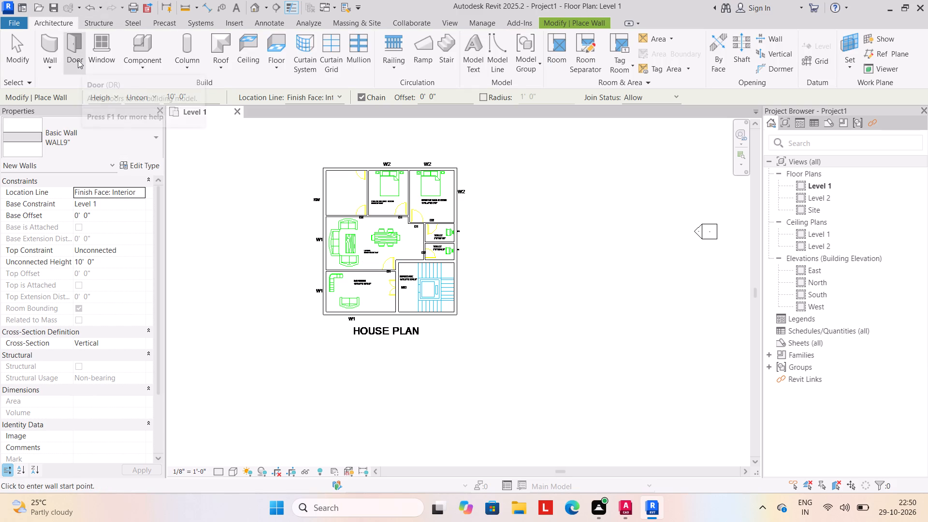
{"action": "left_click", "coordinate": [77, 59]}
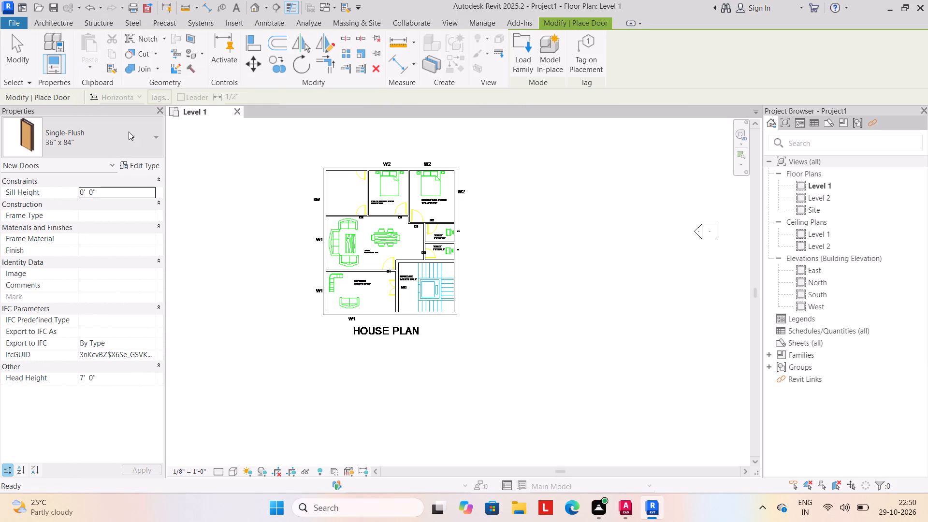
{"action": "left_click", "coordinate": [158, 137]}
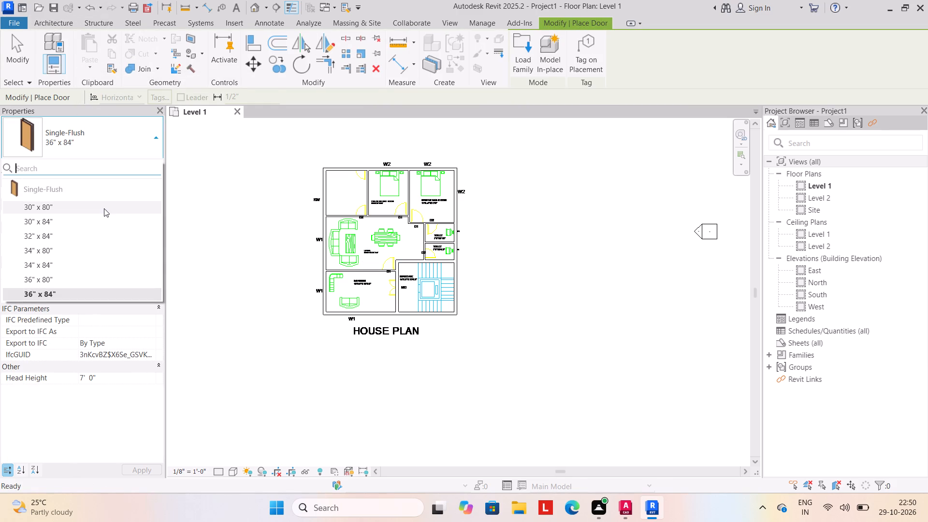
{"action": "left_click", "coordinate": [104, 208]}
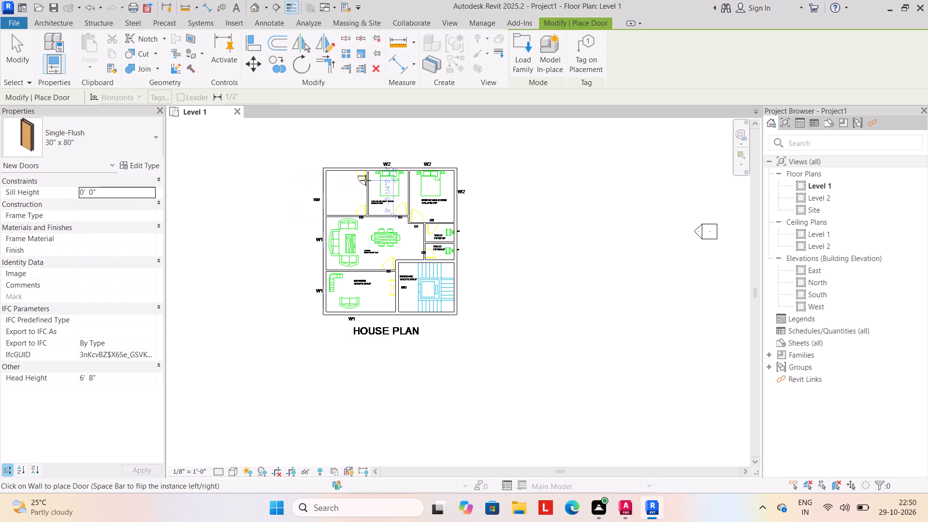
{"action": "scroll", "coordinate": [365, 180], "scroll_direction": "up", "scroll_amount": 1}
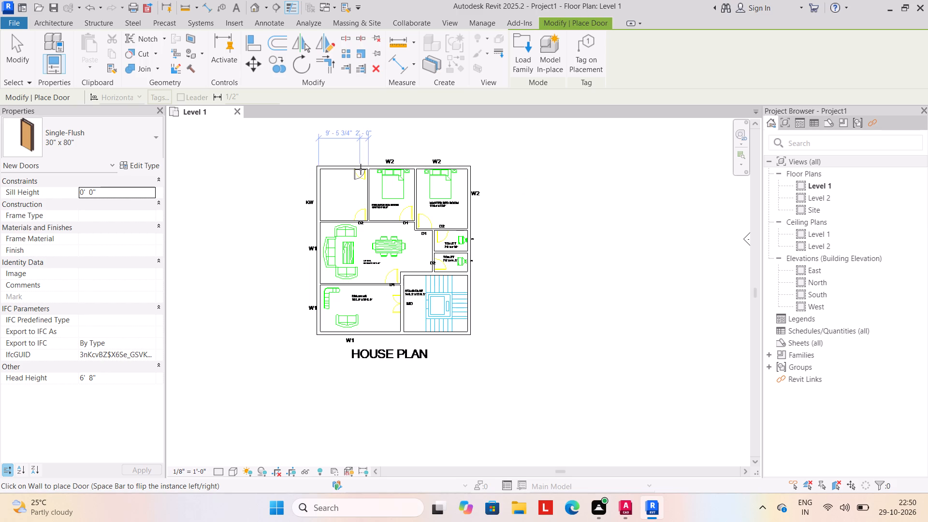
{"action": "key", "text": "space"}
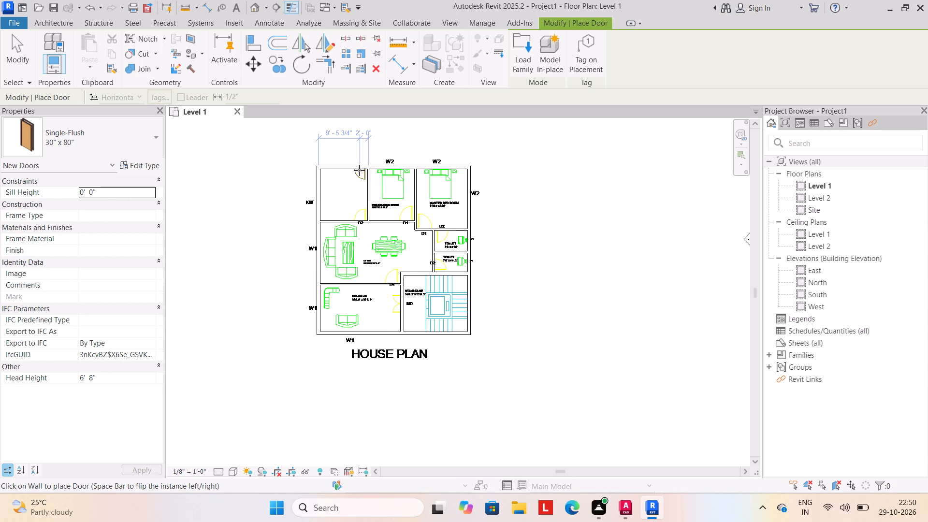
{"action": "left_click", "coordinate": [359, 170]}
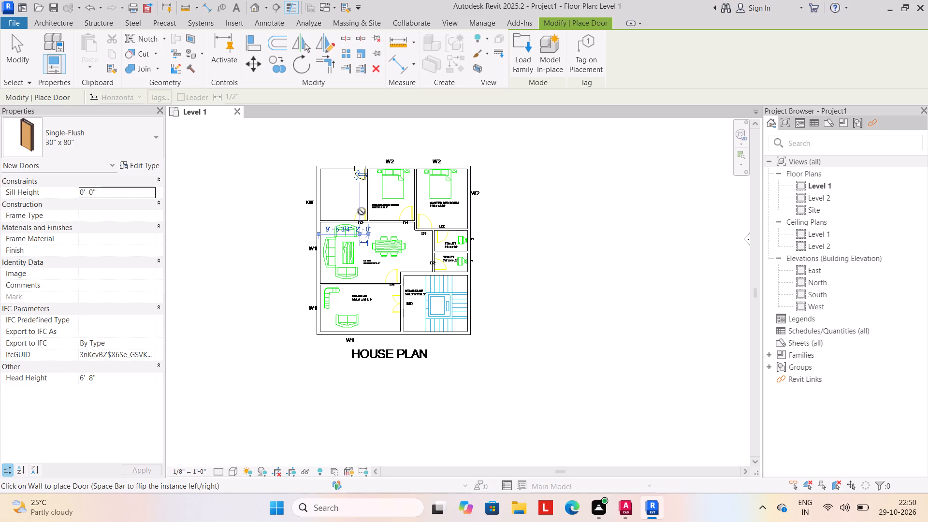
Place 36" x 84" Single-Flush doors between the living area and the children bedroom, master bedroom and KW room, matching the drawn swings.
{"action": "left_click", "coordinate": [156, 139]}
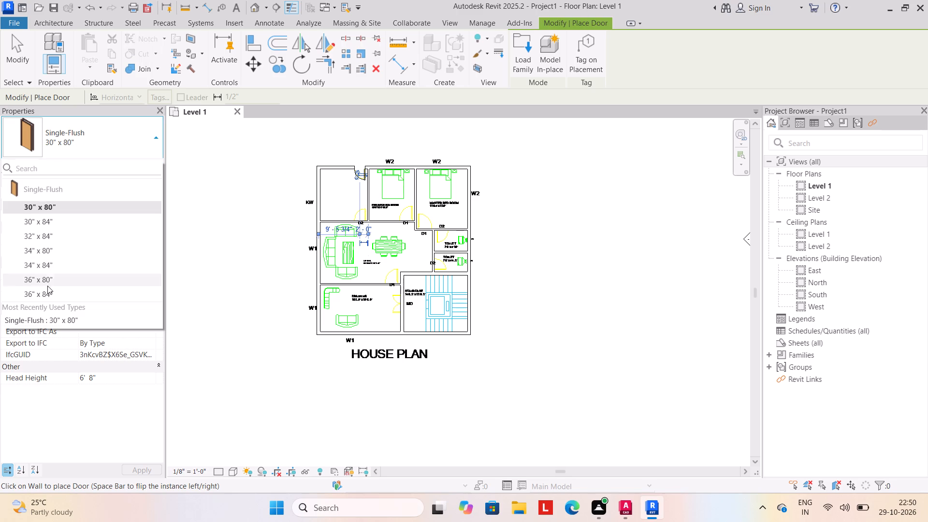
{"action": "left_click", "coordinate": [45, 294]}
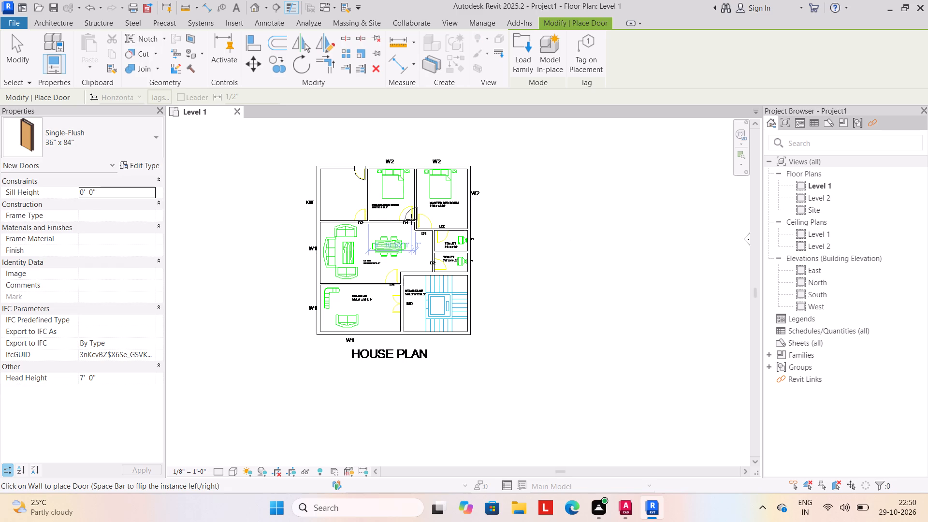
{"action": "left_click", "coordinate": [406, 218]}
{"action": "key", "text": "space"}
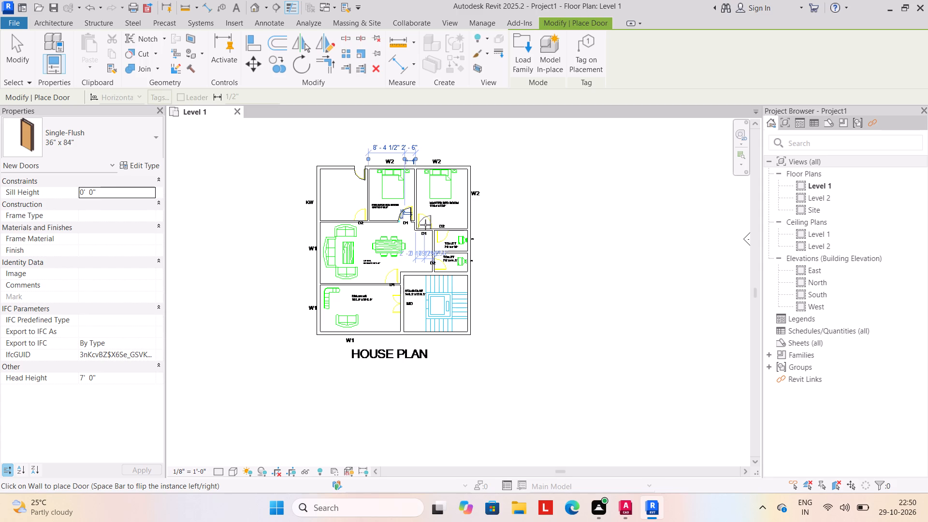
{"action": "left_click", "coordinate": [425, 225]}
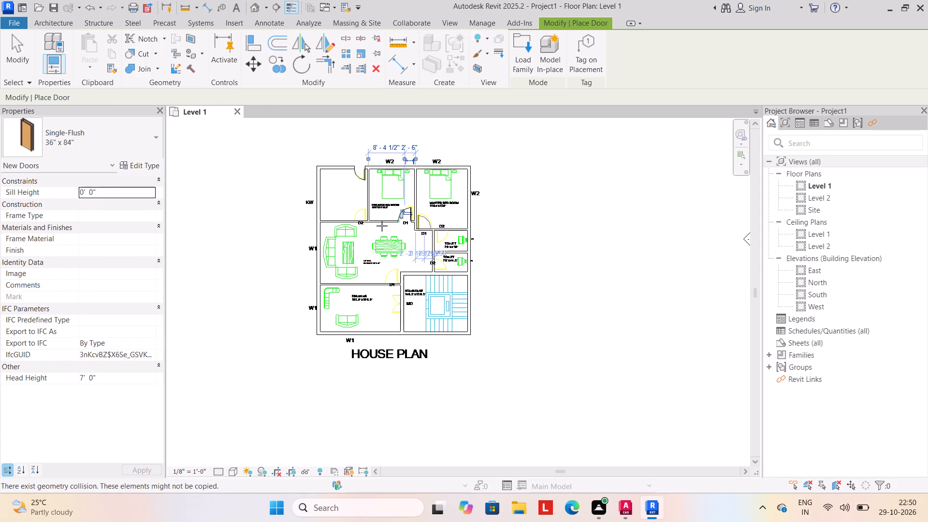
{"action": "key", "text": "space"}
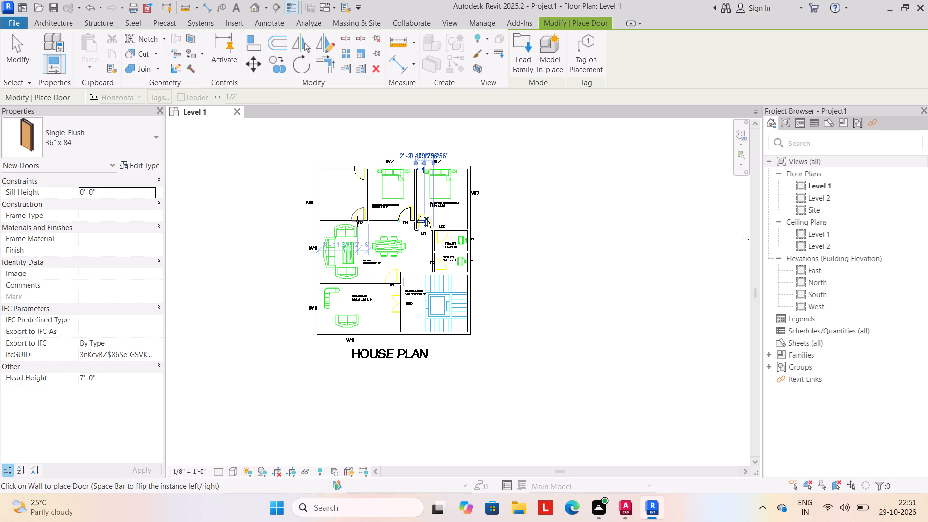
{"action": "left_click", "coordinate": [357, 221]}
Place 30" x 80" Single-Flush doors at the D2 openings of both toilets.
{"action": "scroll", "coordinate": [440, 258], "scroll_direction": "up", "scroll_amount": 4}
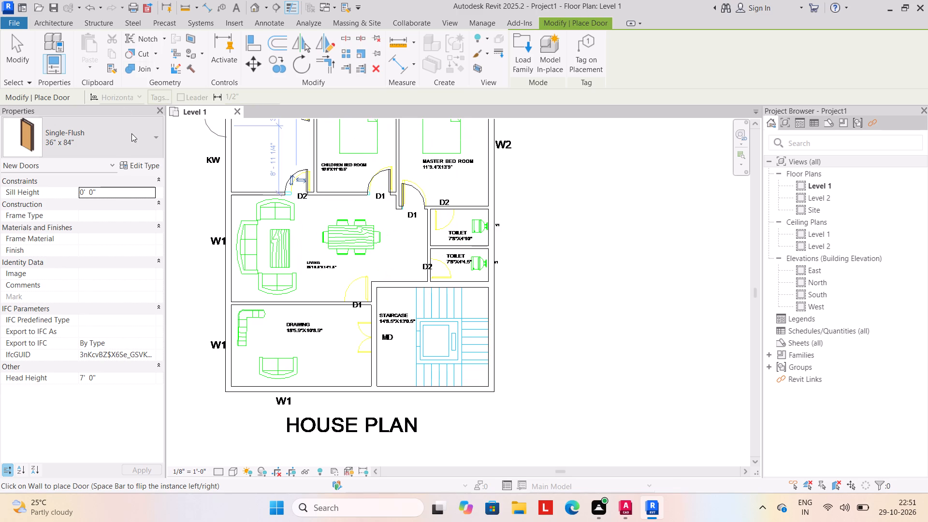
{"action": "left_click", "coordinate": [155, 137]}
{"action": "left_click_drag", "start_coordinate": [69, 211], "coordinate": [74, 211]}
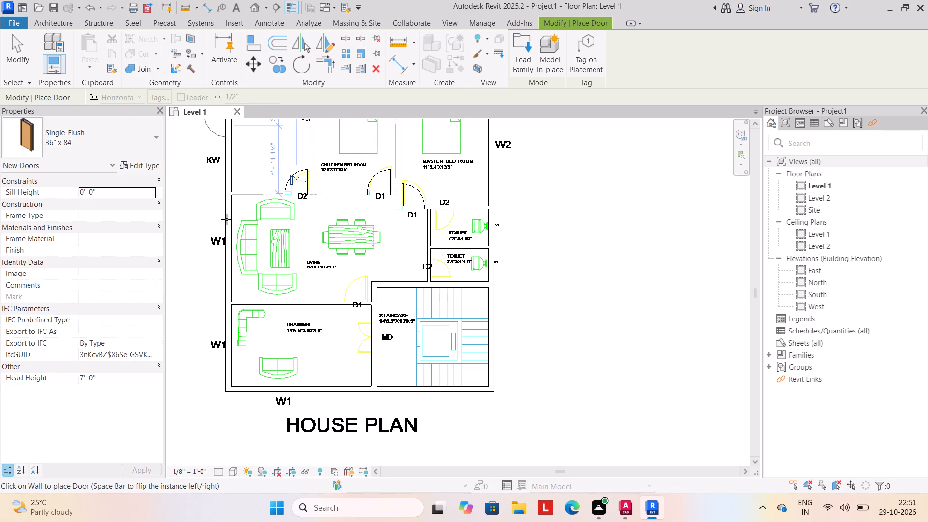
{"action": "left_click", "coordinate": [444, 214]}
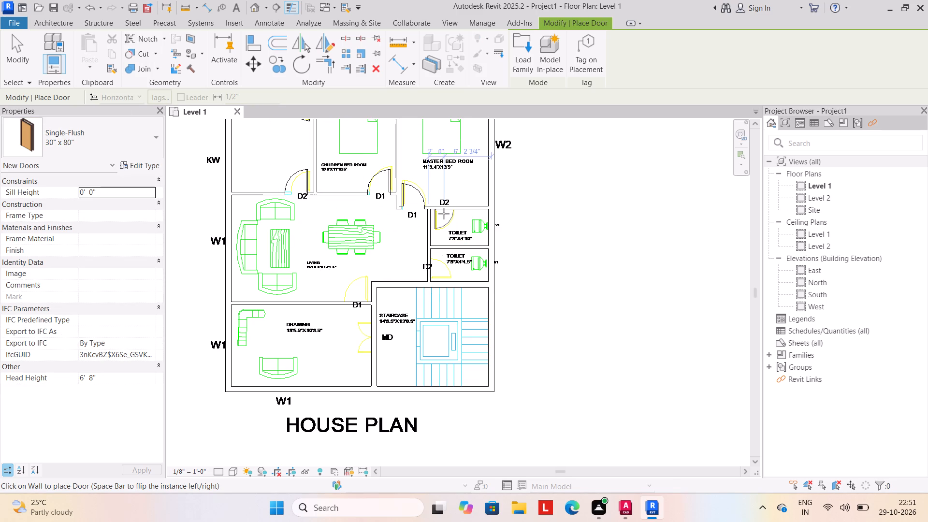
{"action": "left_click", "coordinate": [431, 267]}
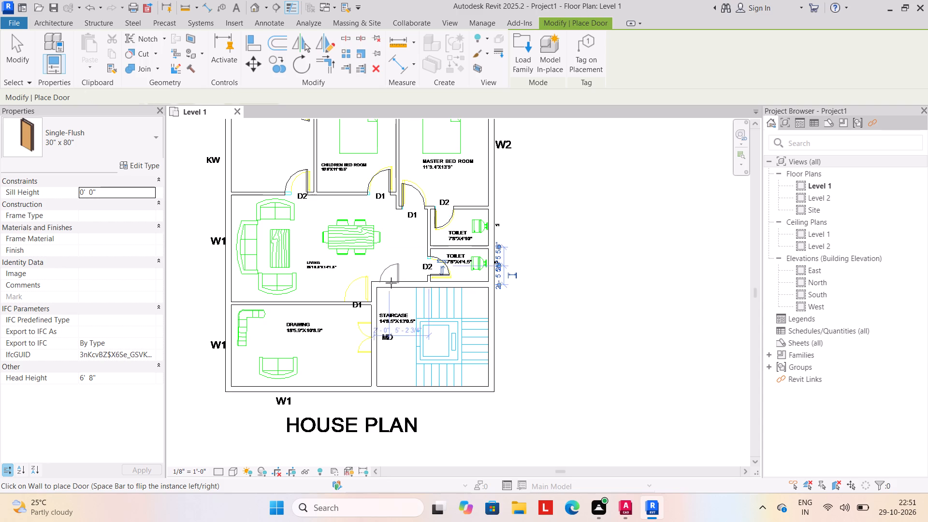
Place 36" x 84" Single-Flush doors at D1 between living and drawing rooms and at MD between drawing room and staircase.
{"action": "left_click", "coordinate": [154, 133]}
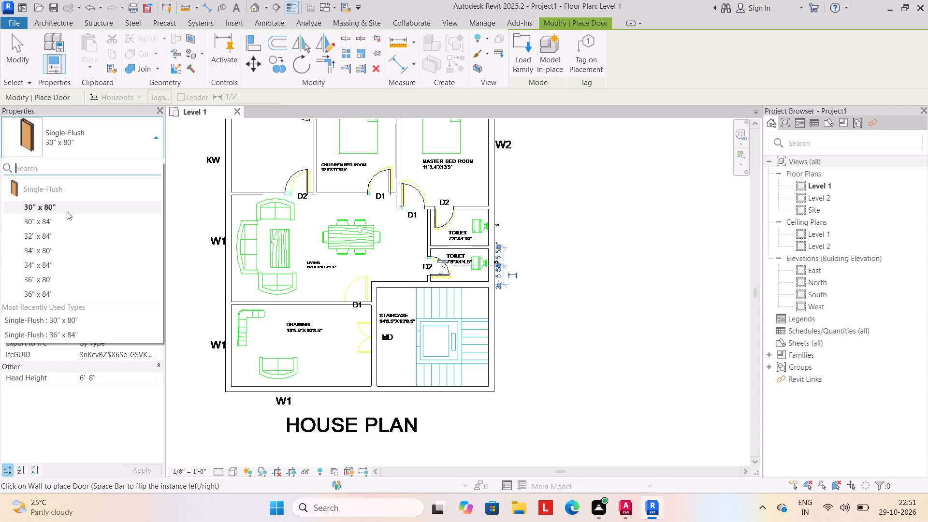
{"action": "left_click_drag", "start_coordinate": [37, 296], "coordinate": [42, 294]}
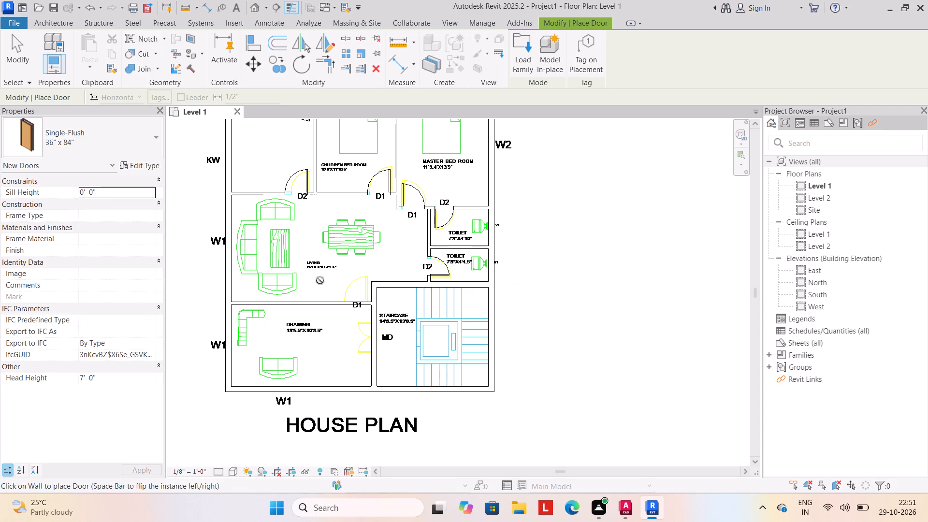
{"action": "left_click", "coordinate": [354, 301]}
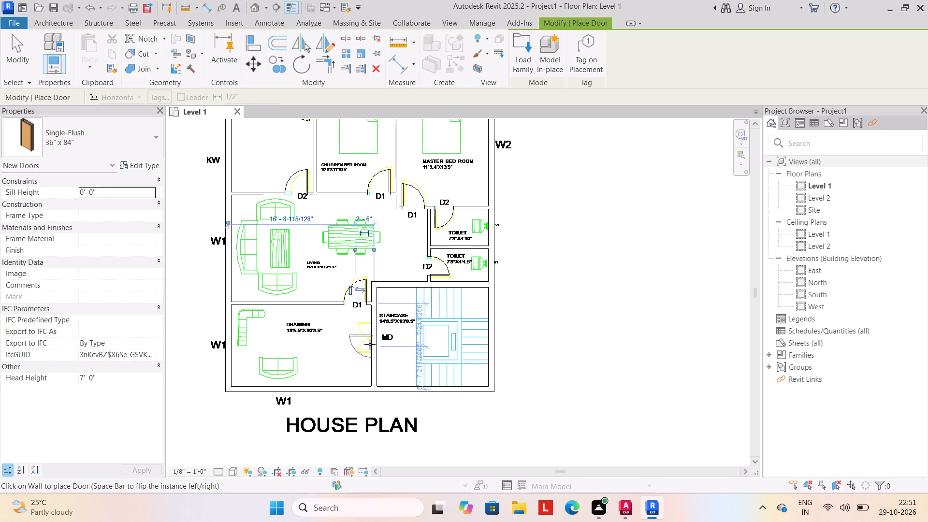
{"action": "left_click", "coordinate": [370, 344]}
{"action": "scroll", "coordinate": [287, 182], "scroll_direction": "down", "scroll_amount": 2}
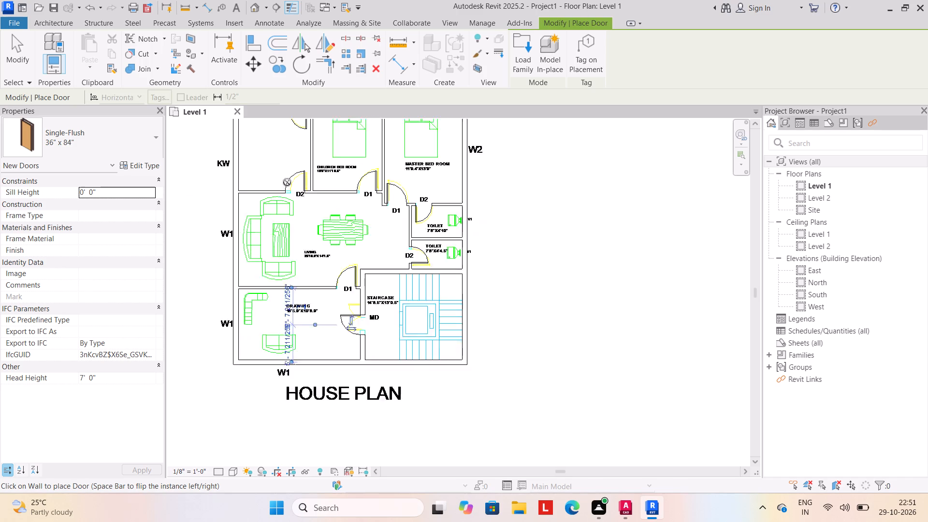
{"action": "scroll", "coordinate": [287, 182], "scroll_direction": "down", "scroll_amount": 2}
{"action": "middle_click", "coordinate": [310, 202]}
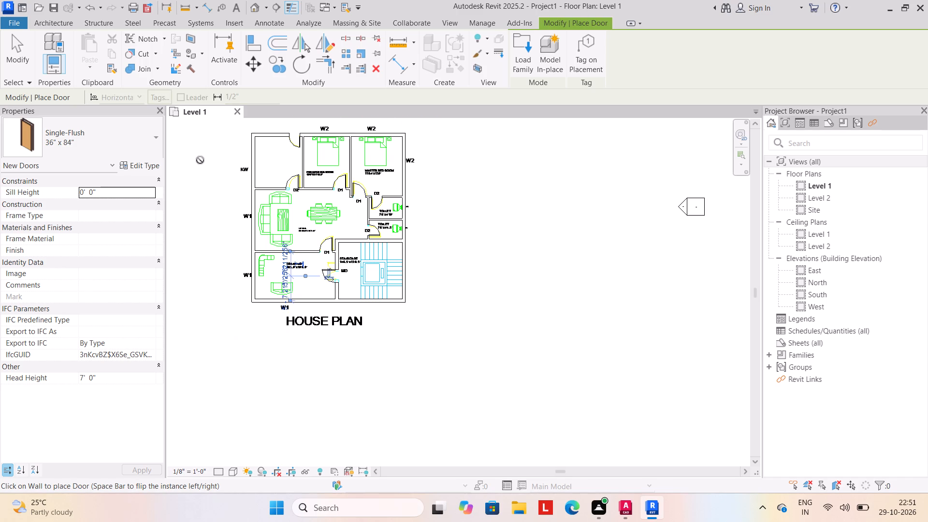
{"action": "key", "text": "Escape"}
{"action": "key", "text": "Escape"}
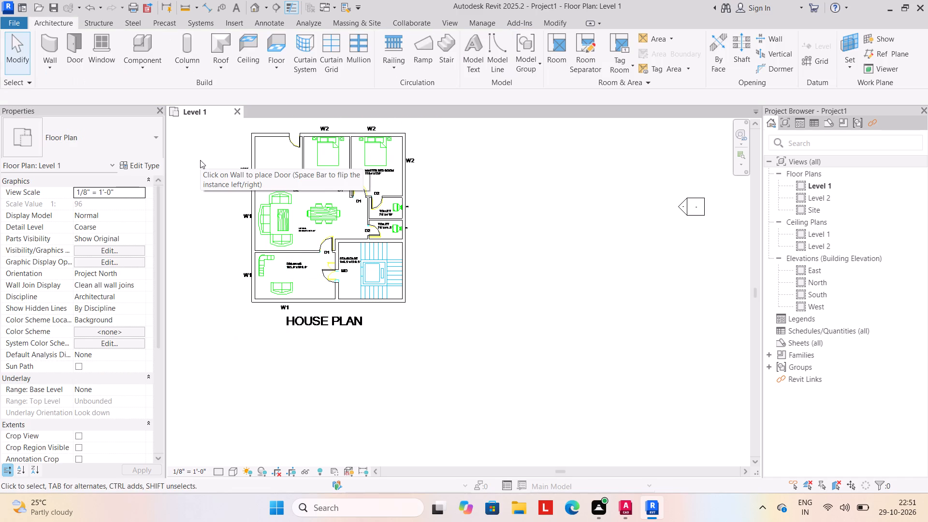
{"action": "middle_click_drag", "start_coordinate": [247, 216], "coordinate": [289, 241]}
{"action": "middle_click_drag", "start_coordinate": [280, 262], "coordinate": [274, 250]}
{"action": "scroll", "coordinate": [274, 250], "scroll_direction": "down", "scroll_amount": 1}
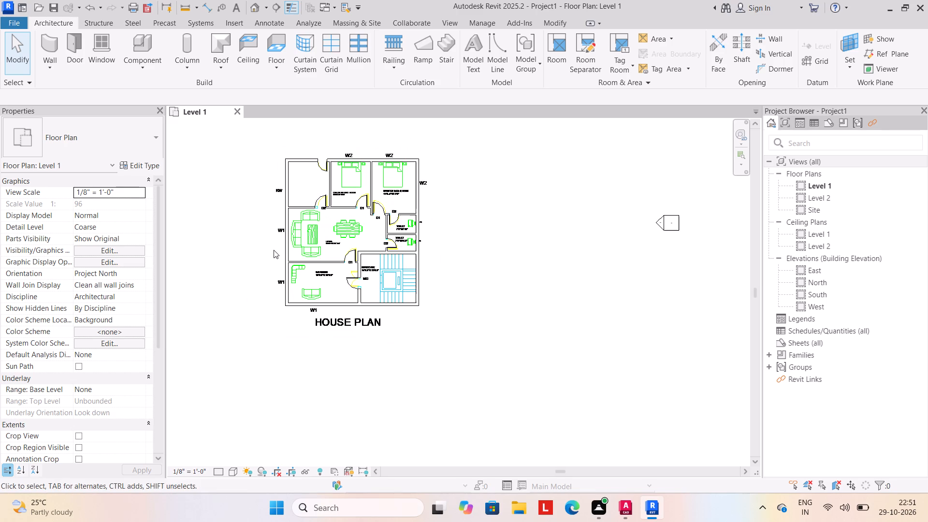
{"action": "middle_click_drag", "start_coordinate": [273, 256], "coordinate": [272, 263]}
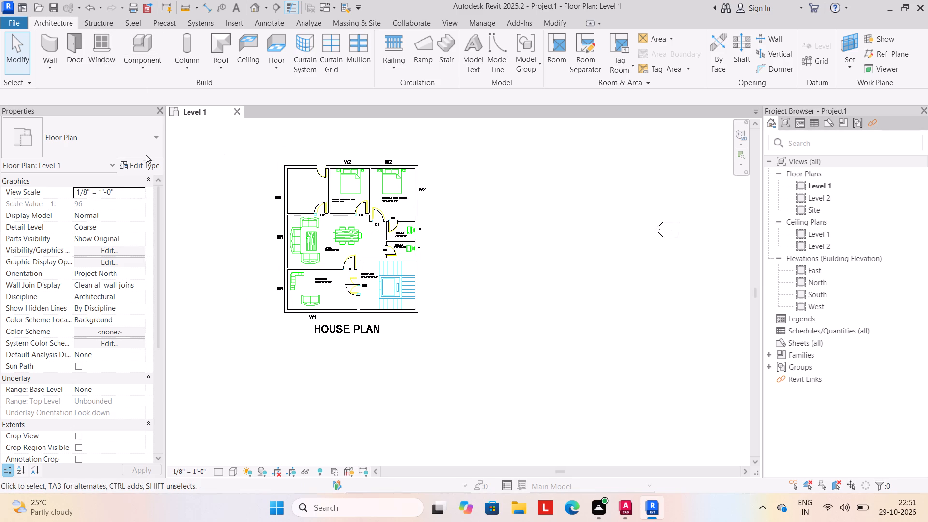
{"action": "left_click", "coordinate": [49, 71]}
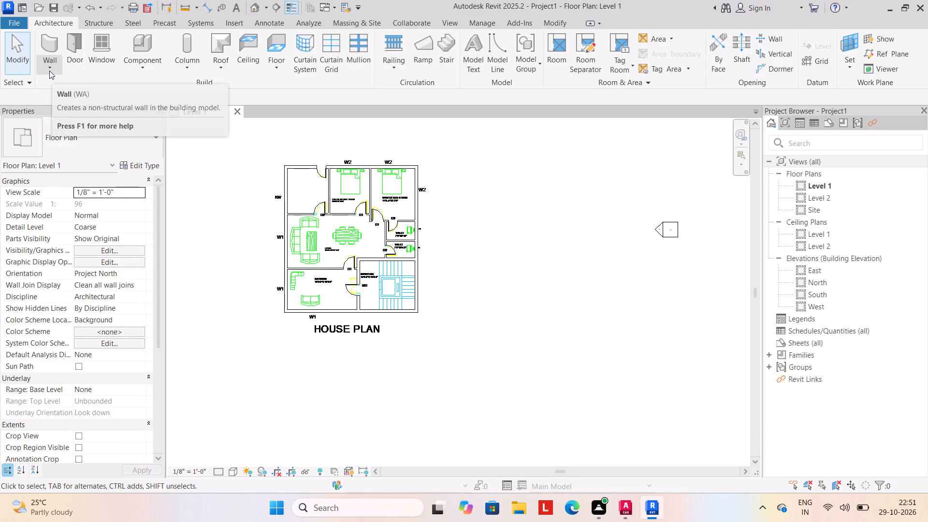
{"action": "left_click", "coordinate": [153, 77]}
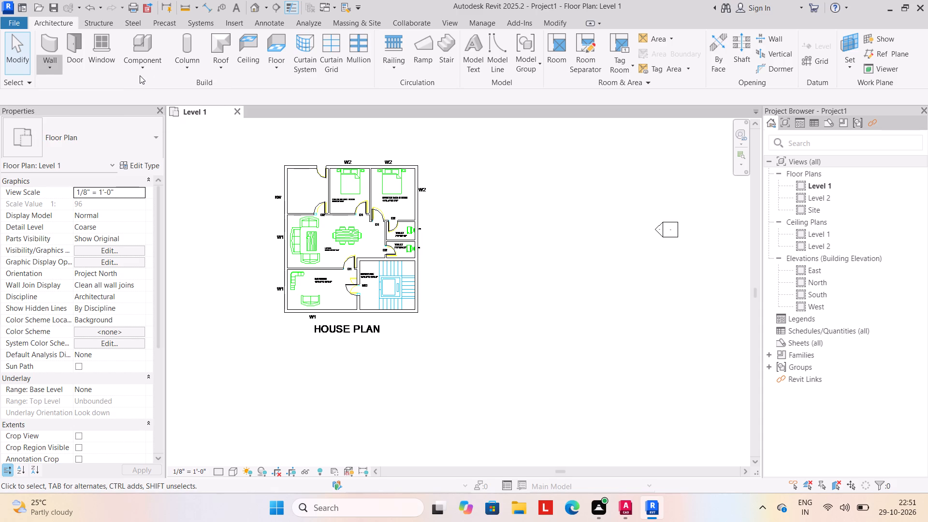
Start placing a component and look through the SHUBHAM CITY library folders for furniture families to load.
{"action": "left_click", "coordinate": [140, 70]}
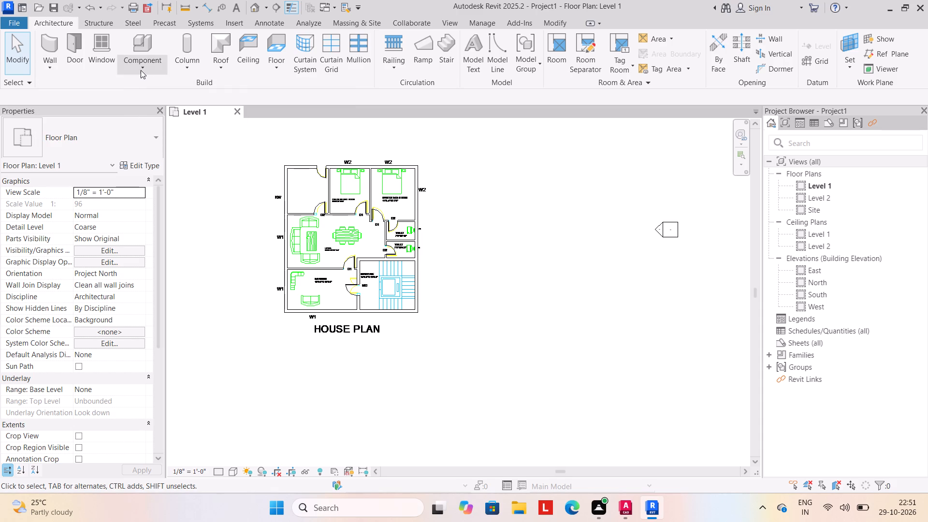
{"action": "left_click", "coordinate": [150, 88]}
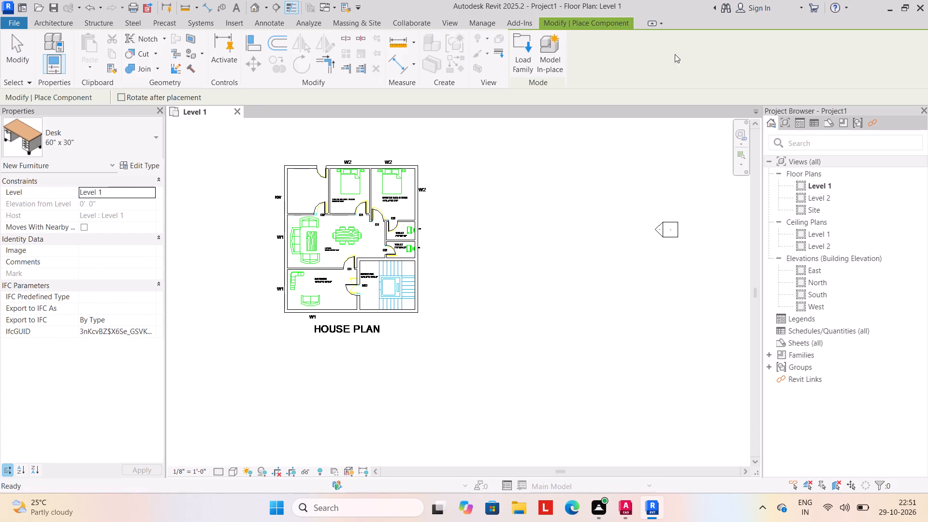
{"action": "left_click", "coordinate": [517, 60]}
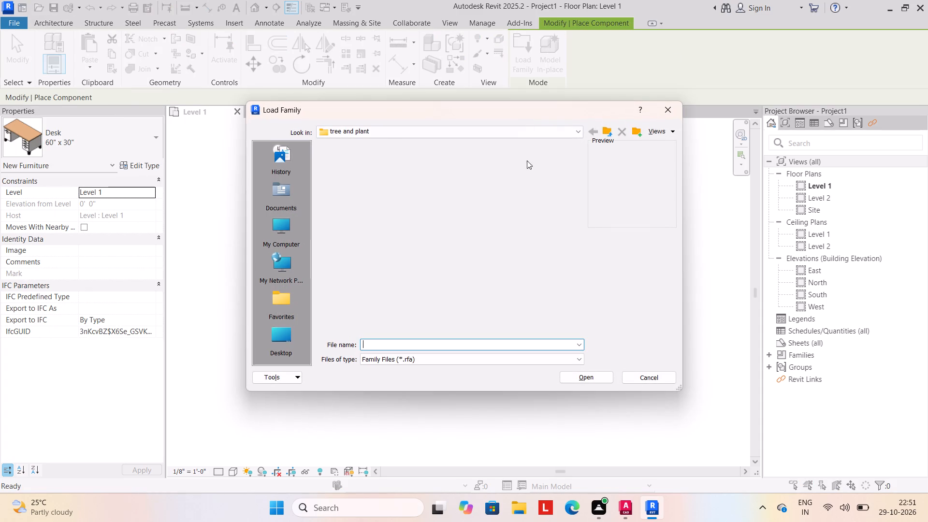
{"action": "scroll", "coordinate": [523, 223], "scroll_direction": "down", "scroll_amount": 4}
{"action": "left_click", "coordinate": [603, 133]}
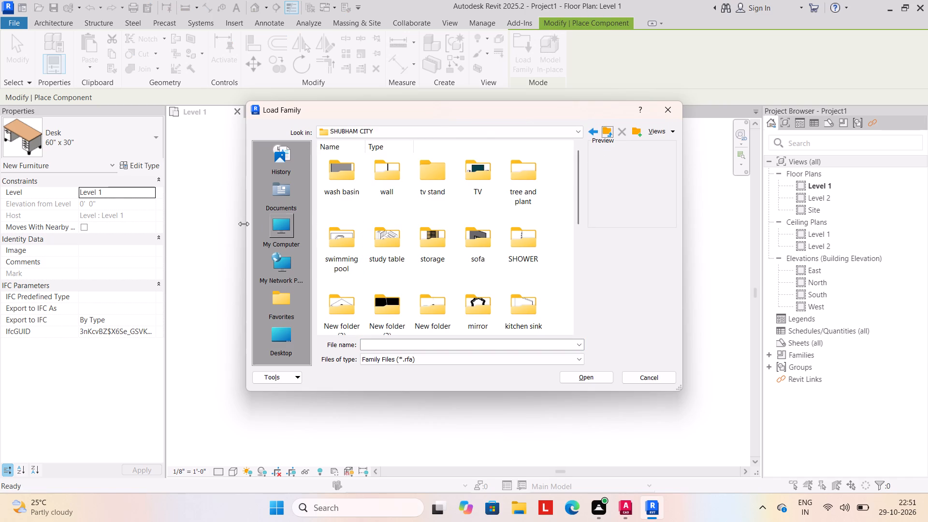
{"action": "left_click", "coordinate": [209, 227]}
{"action": "left_click", "coordinate": [659, 107]}
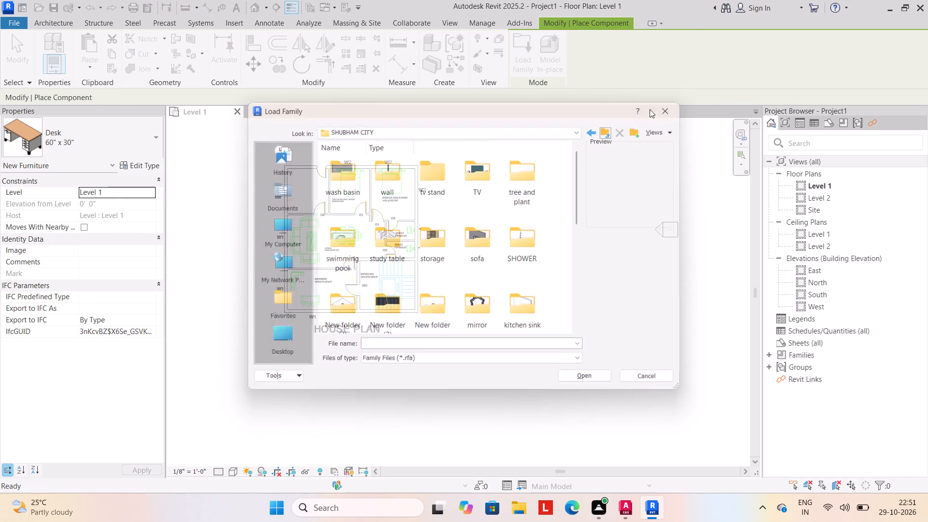
{"action": "left_click", "coordinate": [528, 67]}
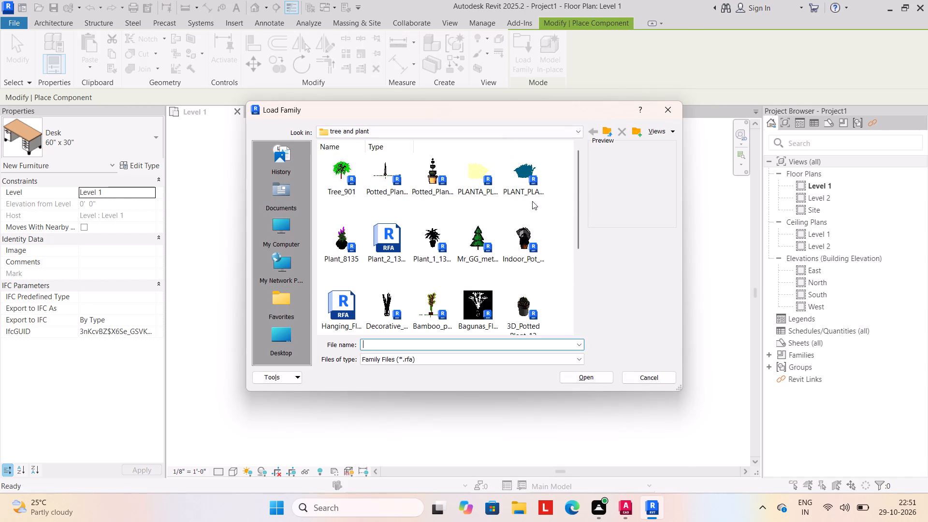
{"action": "left_click", "coordinate": [608, 126]}
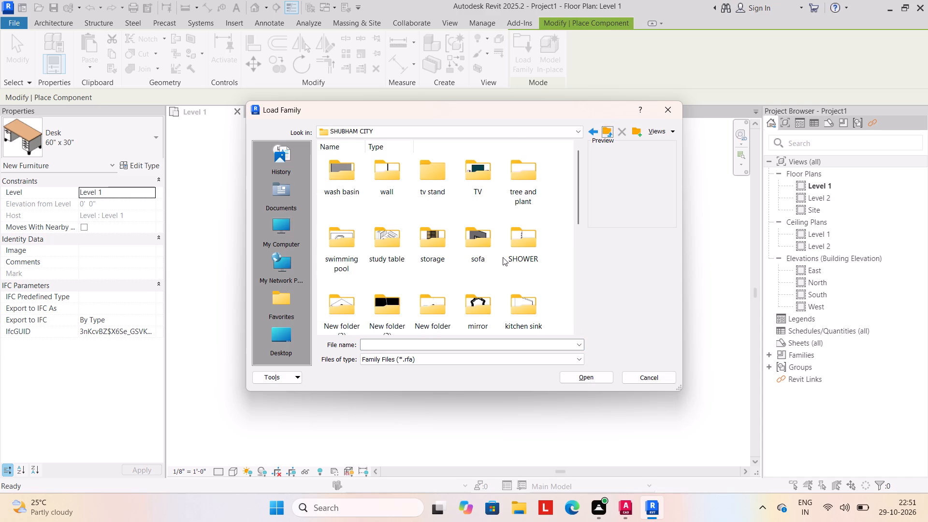
{"action": "scroll", "coordinate": [510, 263], "scroll_direction": "down", "scroll_amount": 4}
{"action": "scroll", "coordinate": [510, 269], "scroll_direction": "up", "scroll_amount": 9}
{"action": "scroll", "coordinate": [401, 220], "scroll_direction": "up", "scroll_amount": 4}
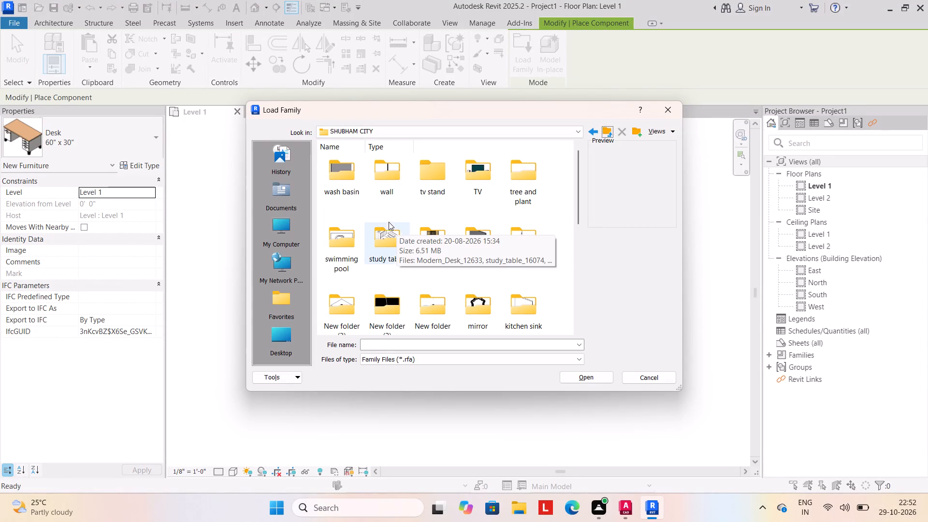
{"action": "scroll", "coordinate": [393, 202], "scroll_direction": "up", "scroll_amount": 4}
{"action": "scroll", "coordinate": [393, 202], "scroll_direction": "down", "scroll_amount": 8}
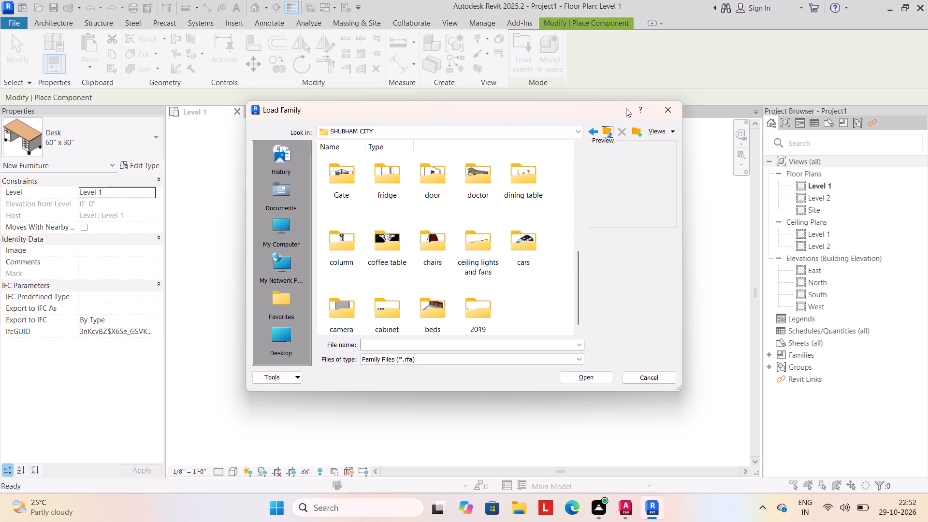
{"action": "left_click", "coordinate": [665, 108]}
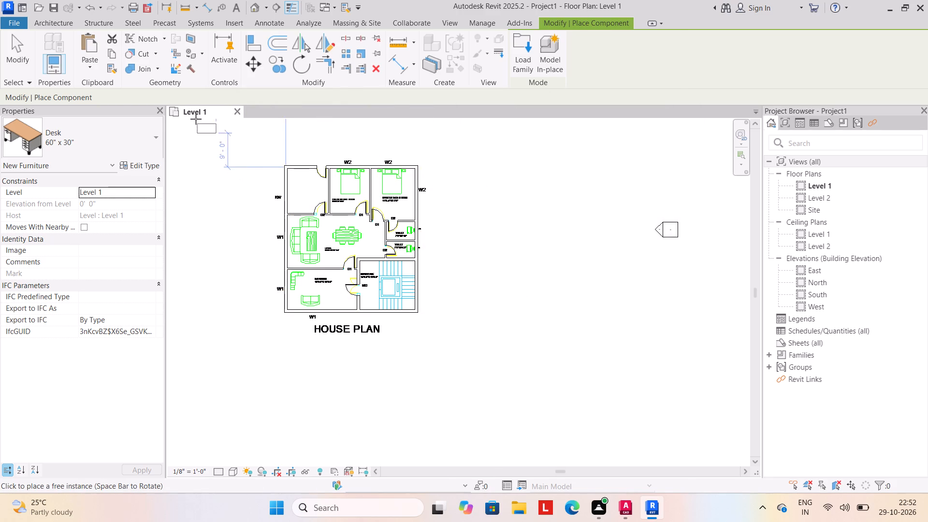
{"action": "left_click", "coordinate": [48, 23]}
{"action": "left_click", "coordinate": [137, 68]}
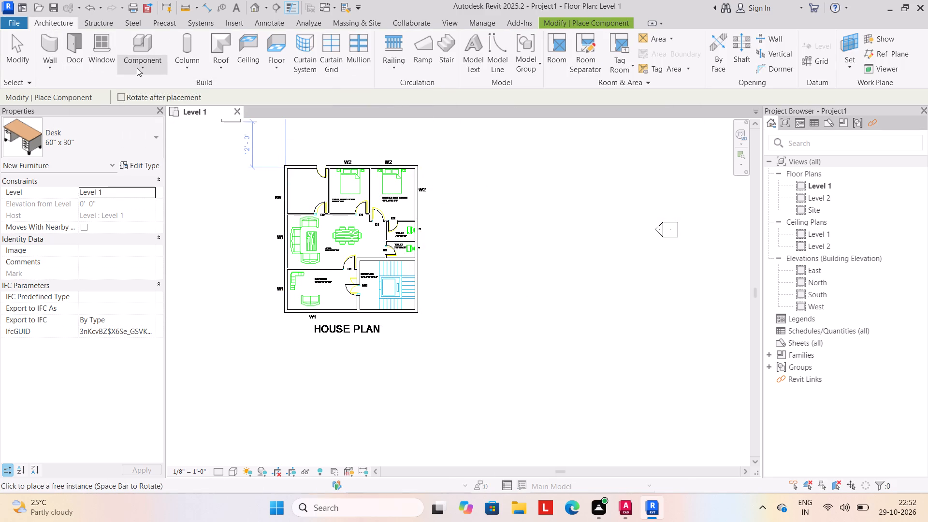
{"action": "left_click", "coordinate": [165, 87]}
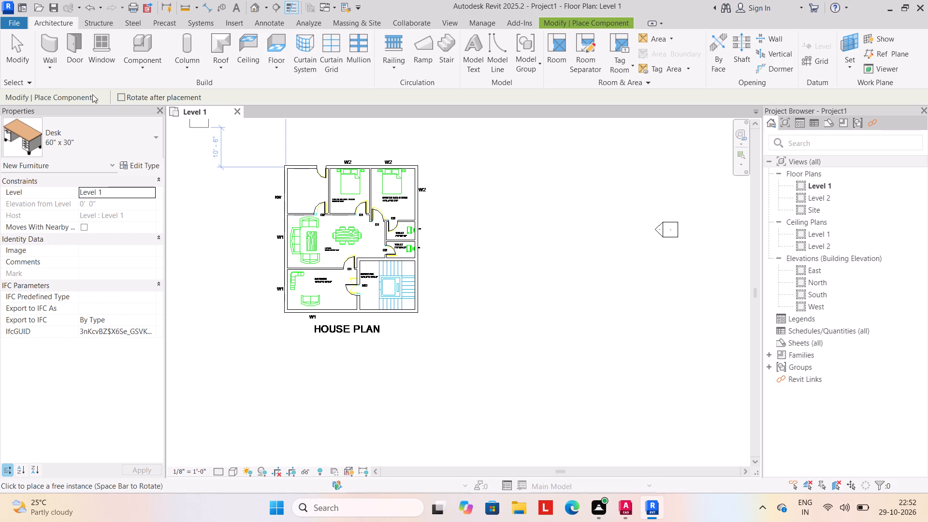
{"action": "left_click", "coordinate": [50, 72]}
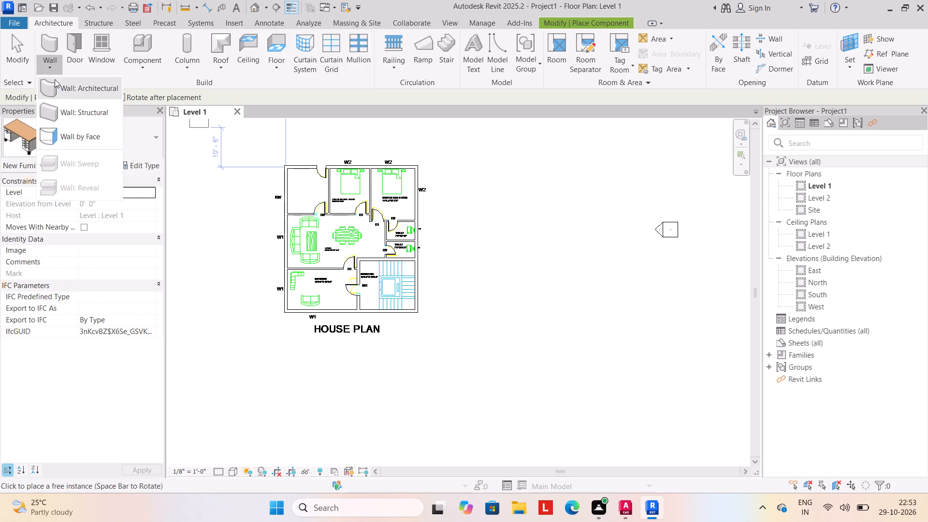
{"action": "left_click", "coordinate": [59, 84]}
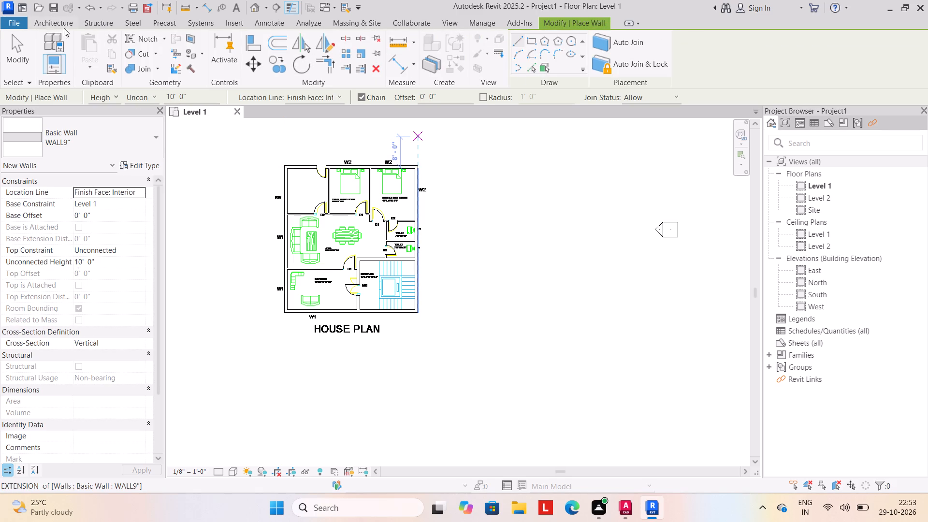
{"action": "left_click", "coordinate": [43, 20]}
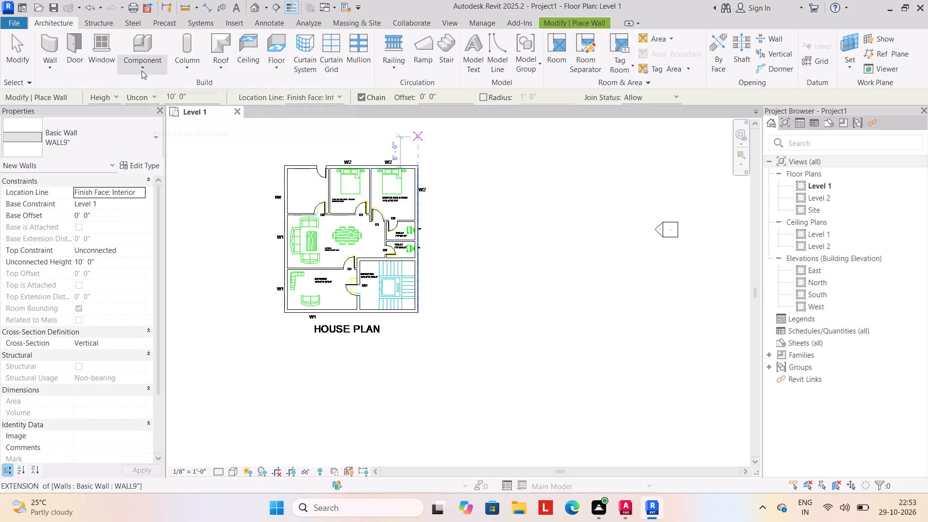
Load the Bed_17739 family from the beds folder of the SHUBHAM CITY library for component placement.
{"action": "left_click", "coordinate": [142, 70]}
{"action": "left_click", "coordinate": [155, 89]}
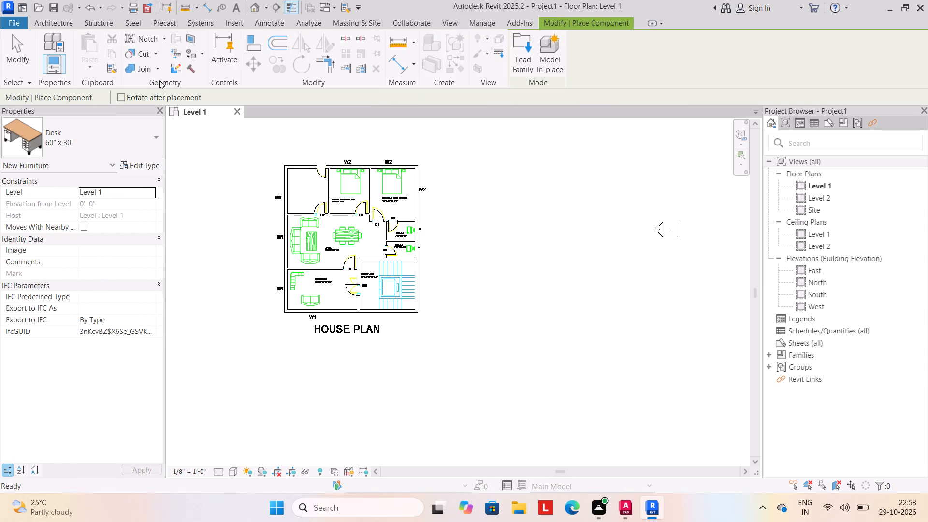
{"action": "left_click", "coordinate": [517, 57]}
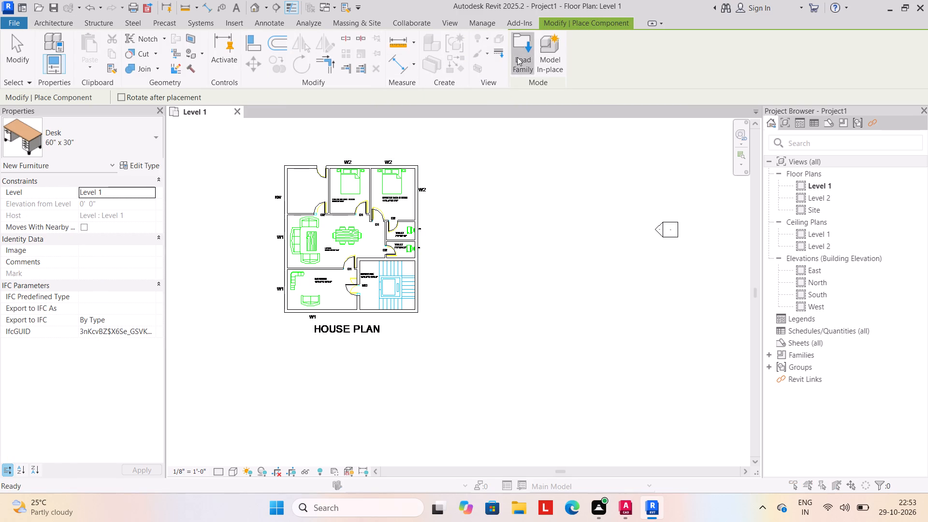
{"action": "scroll", "coordinate": [388, 204], "scroll_direction": "down", "scroll_amount": 6}
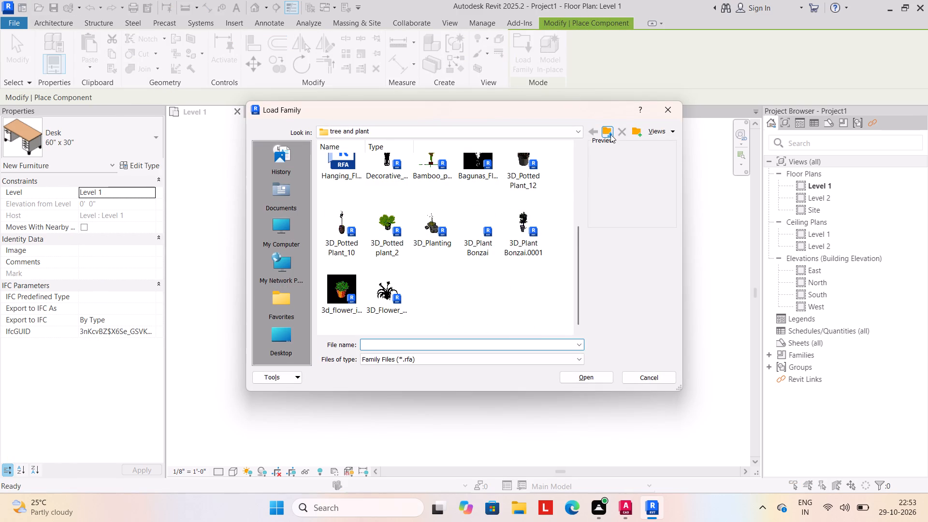
{"action": "left_click", "coordinate": [608, 133]}
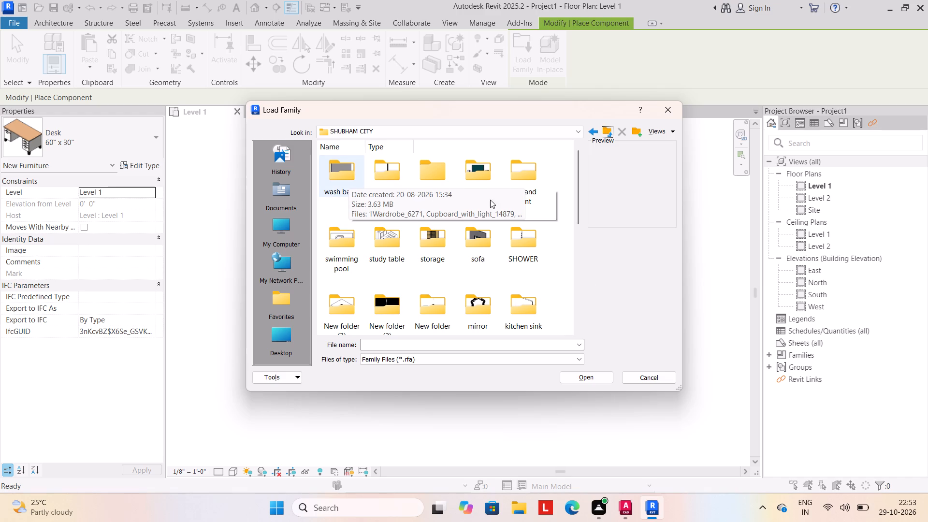
{"action": "scroll", "coordinate": [509, 229], "scroll_direction": "down", "scroll_amount": 5}
{"action": "scroll", "coordinate": [510, 233], "scroll_direction": "up", "scroll_amount": 5}
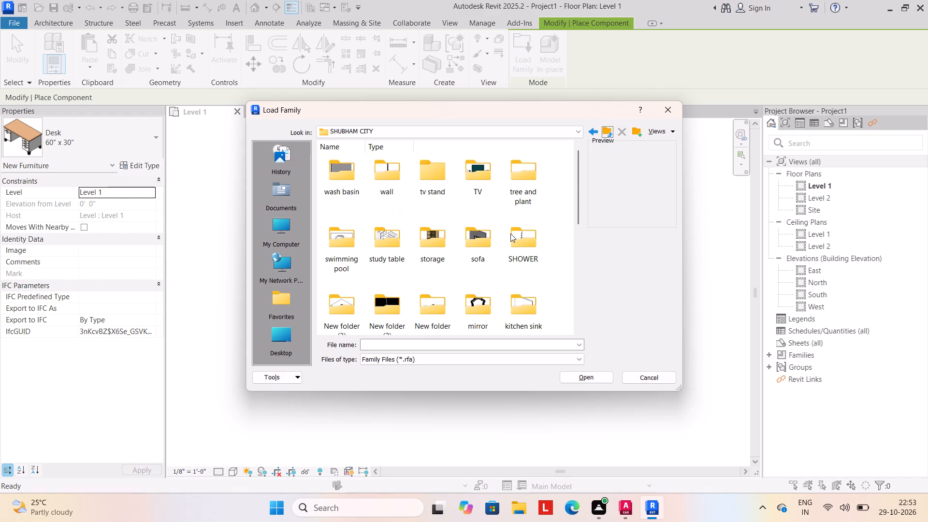
{"action": "scroll", "coordinate": [513, 232], "scroll_direction": "down", "scroll_amount": 5}
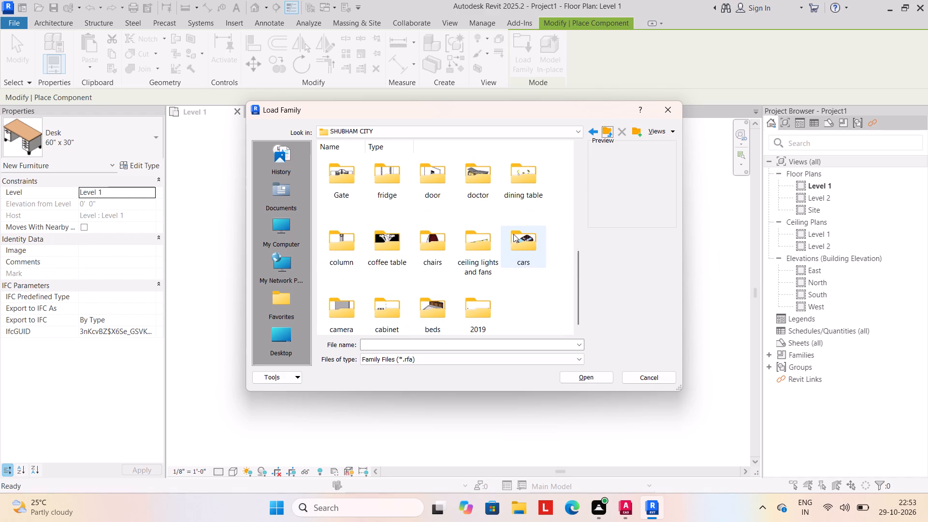
{"action": "scroll", "coordinate": [513, 235], "scroll_direction": "down", "scroll_amount": 4}
{"action": "scroll", "coordinate": [453, 250], "scroll_direction": "up", "scroll_amount": 3}
{"action": "scroll", "coordinate": [454, 247], "scroll_direction": "down", "scroll_amount": 6}
{"action": "double_click", "coordinate": [438, 303]}
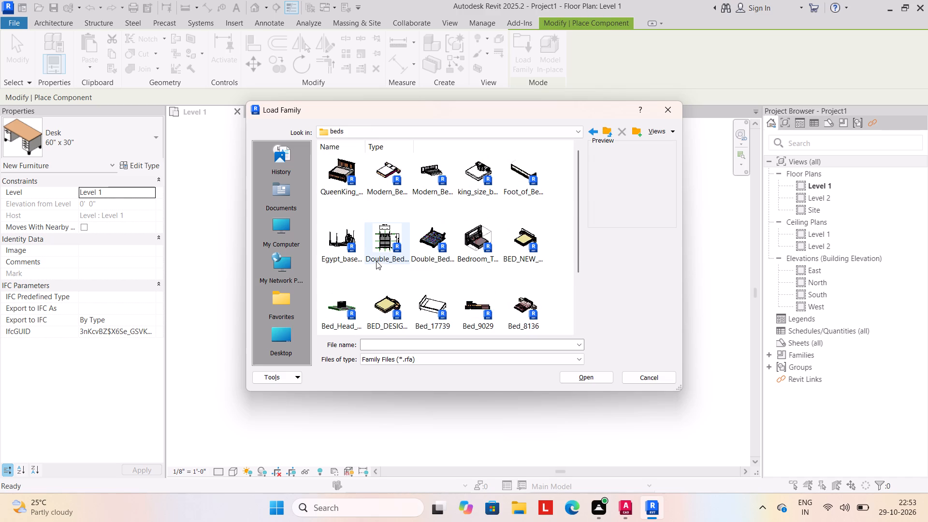
{"action": "left_click", "coordinate": [424, 307]}
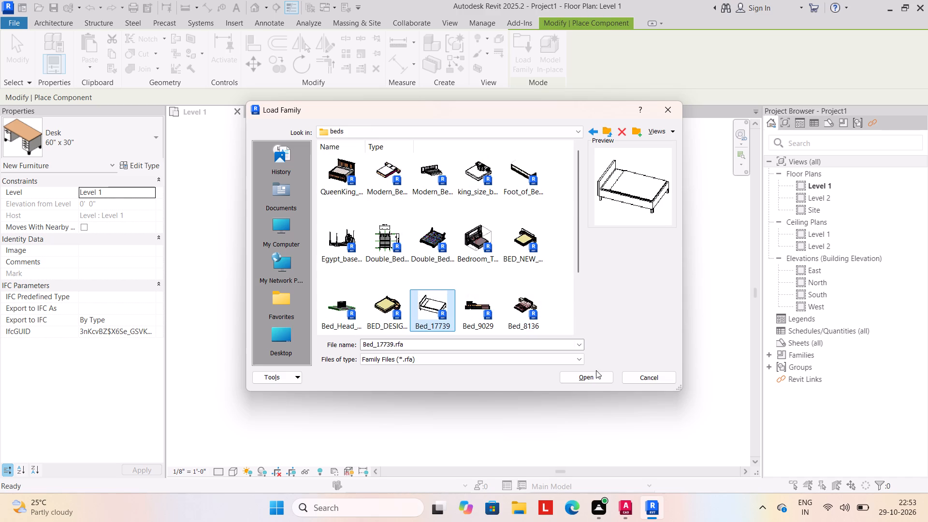
{"action": "left_click", "coordinate": [594, 378]}
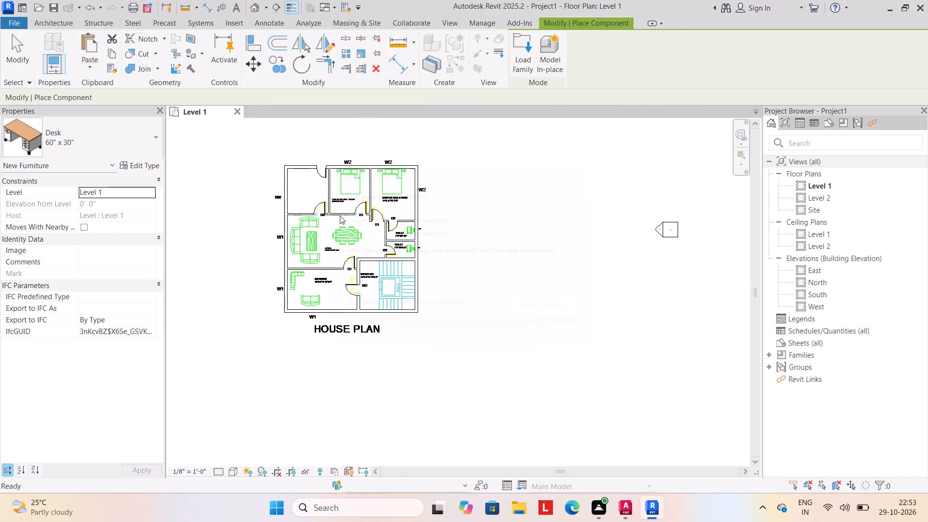
Place a Bed_17739 over the drawn bed in both the children bedroom and the master bedroom.
{"action": "scroll", "coordinate": [345, 191], "scroll_direction": "up", "scroll_amount": 3}
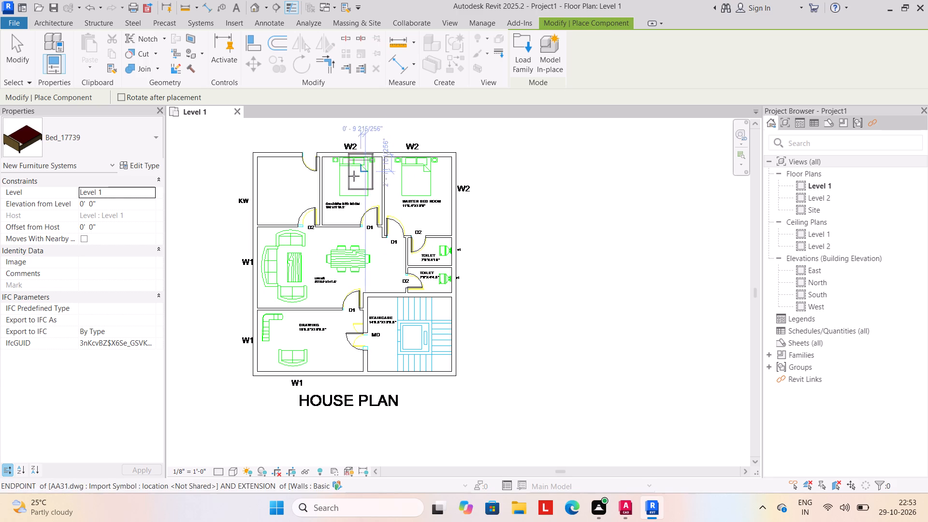
{"action": "left_click", "coordinate": [350, 178]}
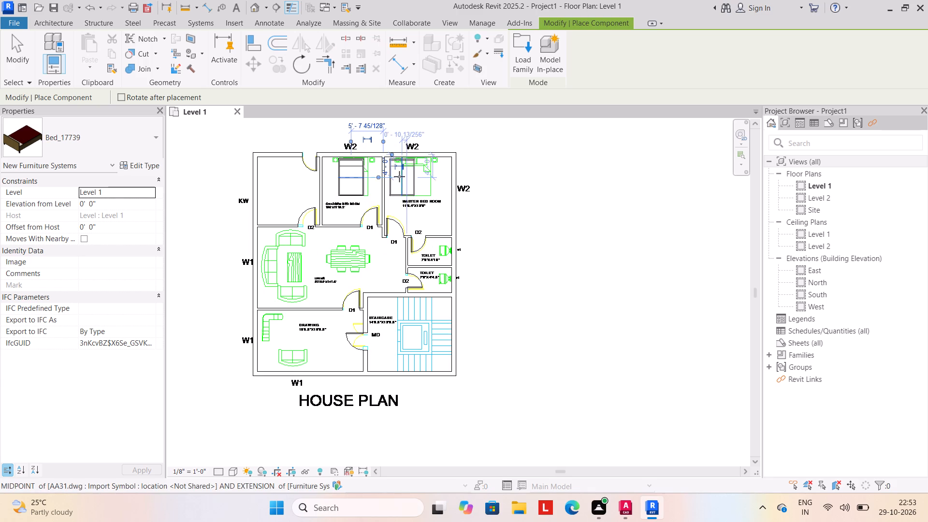
{"action": "left_click", "coordinate": [417, 180]}
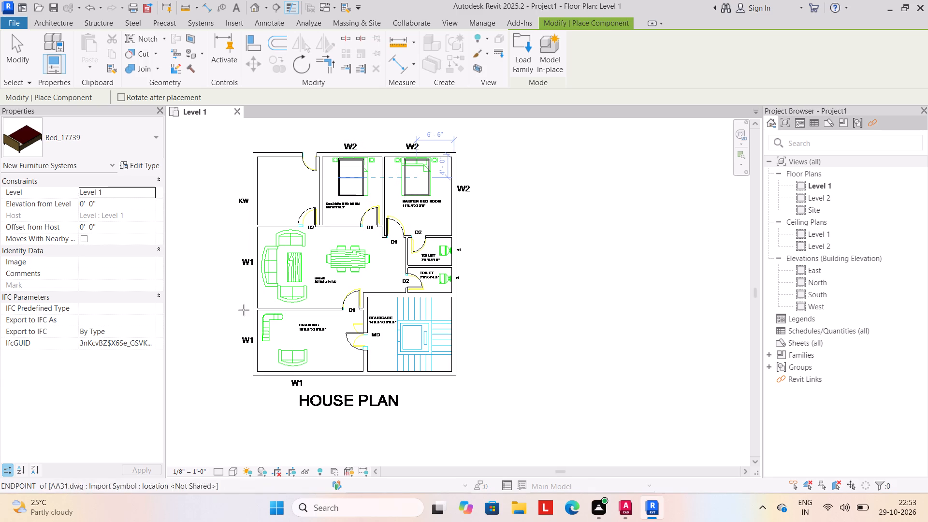
Load the ANTIGUA_by_Vaghi_11534 family from the sofa folder of the SHUBHAM CITY library.
{"action": "left_click", "coordinate": [517, 64]}
{"action": "scroll", "coordinate": [454, 219], "scroll_direction": "down", "scroll_amount": 4}
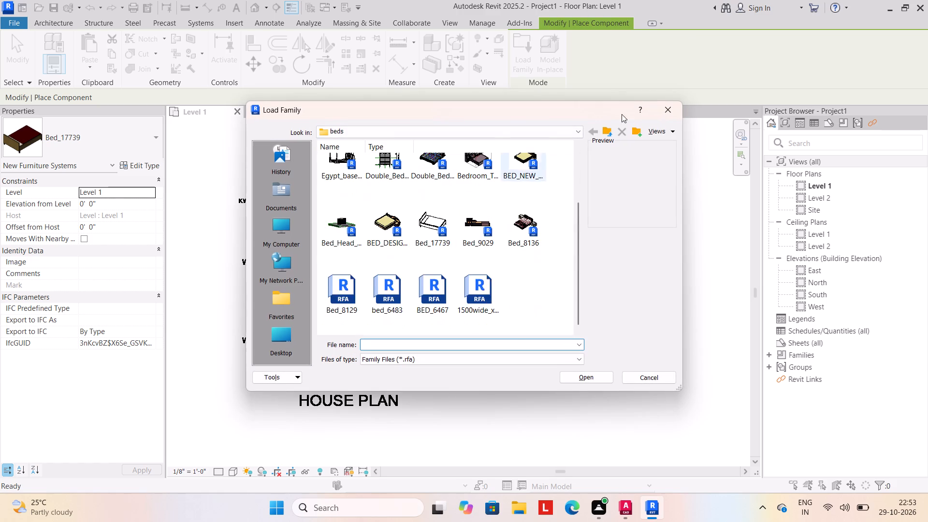
{"action": "left_click", "coordinate": [610, 127]}
{"action": "scroll", "coordinate": [452, 224], "scroll_direction": "down", "scroll_amount": 5}
{"action": "scroll", "coordinate": [450, 232], "scroll_direction": "up", "scroll_amount": 5}
{"action": "double_click", "coordinate": [493, 232]}
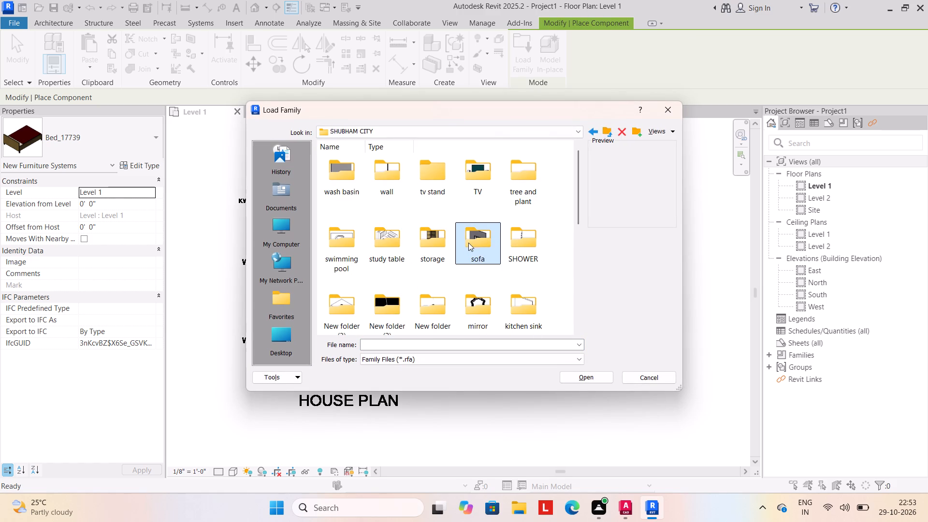
{"action": "double_click", "coordinate": [475, 241]}
{"action": "scroll", "coordinate": [388, 252], "scroll_direction": "down", "scroll_amount": 3}
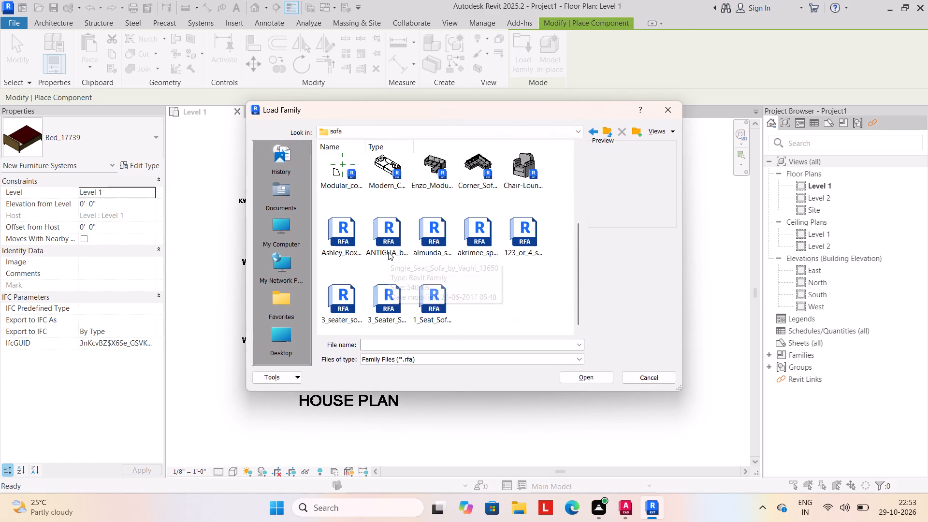
{"action": "scroll", "coordinate": [388, 252], "scroll_direction": "down", "scroll_amount": 2}
{"action": "left_click", "coordinate": [389, 239]}
{"action": "left_click", "coordinate": [583, 379]}
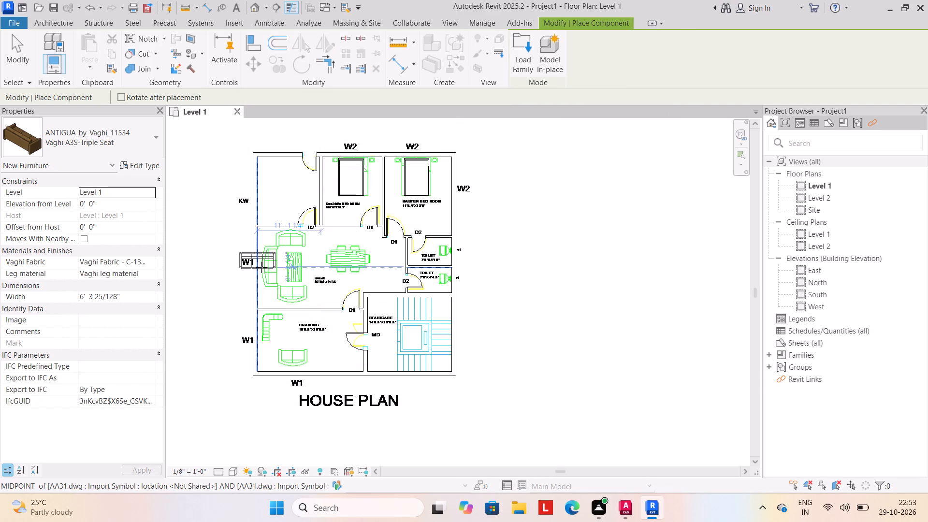
Place the Vaghi A3S-Triple Seat sofa, rotated parallel to the W1 wall, over the drawn three-seat sofa in the living room.
{"action": "key", "text": "space"}
{"action": "key", "text": "space"}
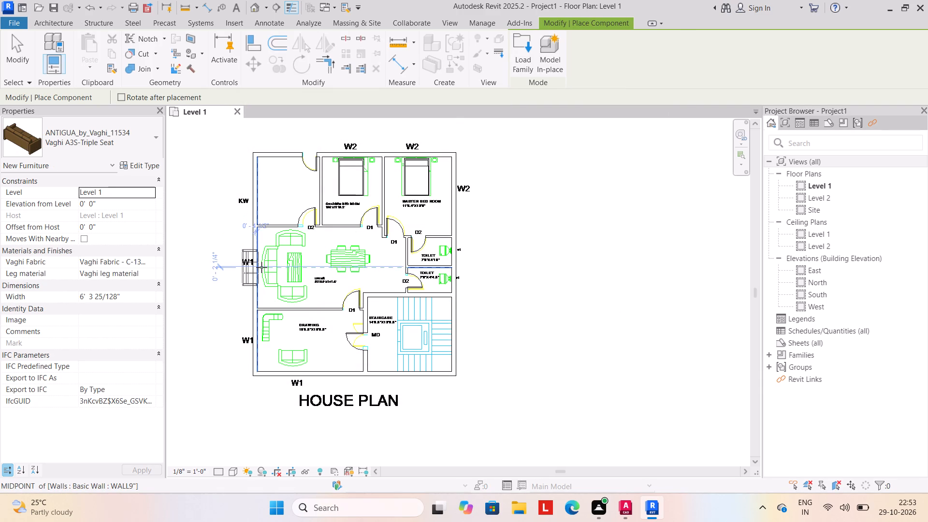
{"action": "left_click", "coordinate": [272, 265]}
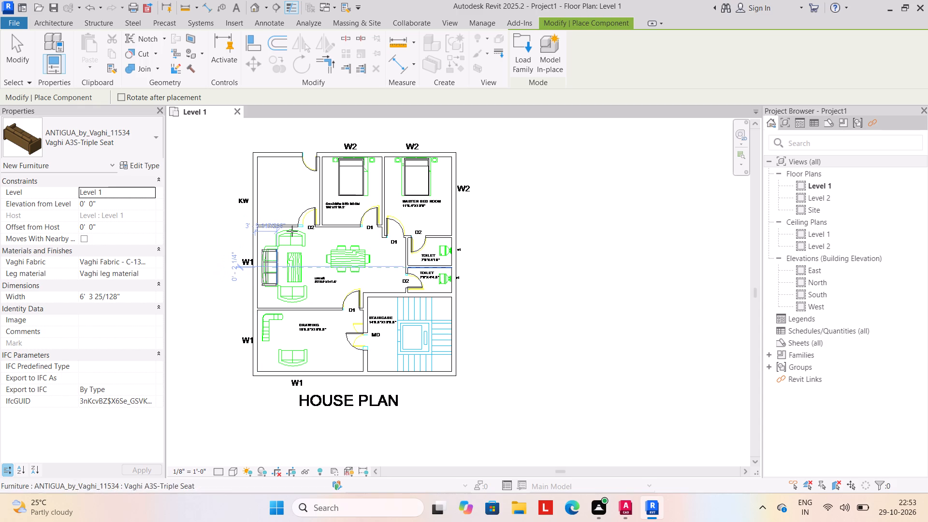
Load the almunda_sofa_7542 armchair family from the sofa folder.
{"action": "left_click", "coordinate": [524, 62]}
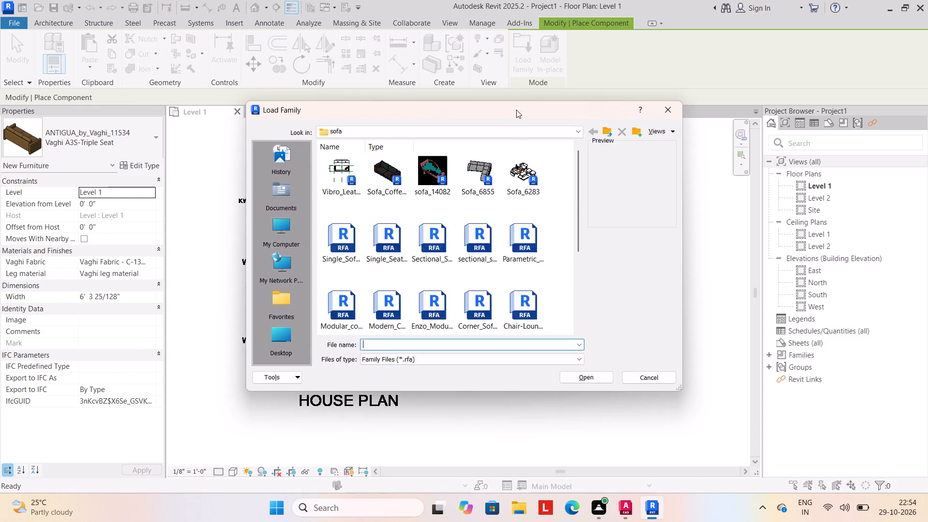
{"action": "scroll", "coordinate": [516, 198], "scroll_direction": "down", "scroll_amount": 11}
{"action": "scroll", "coordinate": [514, 213], "scroll_direction": "up", "scroll_amount": 6}
{"action": "scroll", "coordinate": [508, 216], "scroll_direction": "down", "scroll_amount": 6}
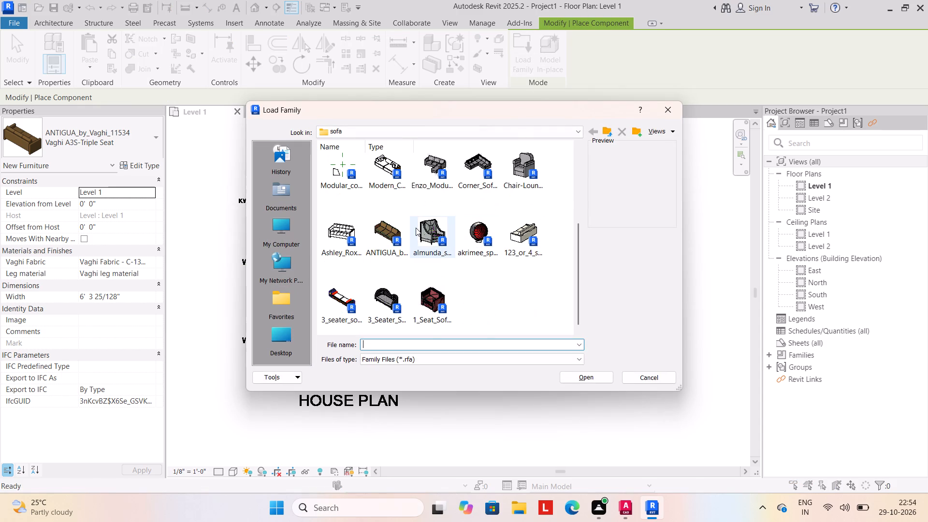
{"action": "left_click", "coordinate": [425, 226]}
{"action": "left_click", "coordinate": [581, 381]}
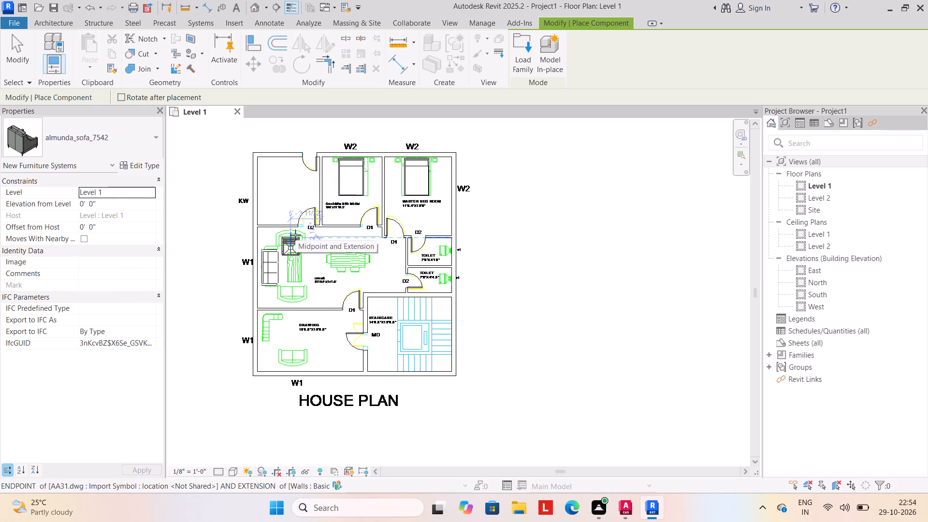
Place an almunda_sofa_7542 over the drawn armchair by the living room's upper wall, with its back to that wall.
{"action": "key", "text": "space"}
{"action": "key", "text": "space"}
{"action": "key", "text": "space"}
{"action": "key", "text": "space"}
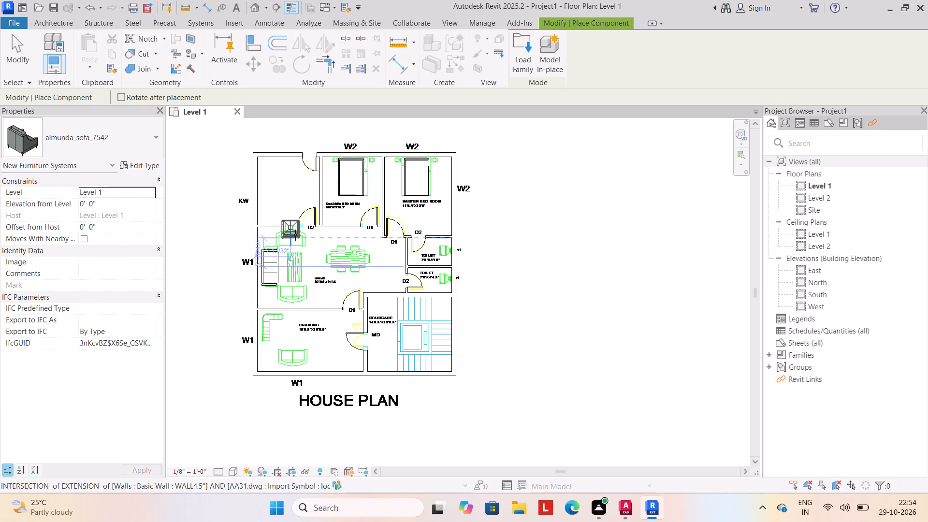
{"action": "key", "text": "space"}
{"action": "key", "text": "space"}
{"action": "key", "text": "space"}
{"action": "key", "text": "space"}
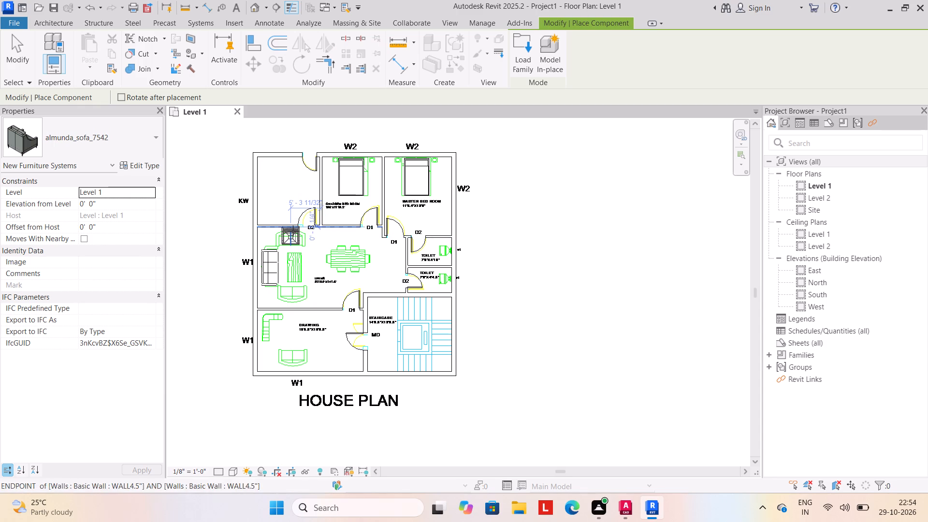
{"action": "scroll", "coordinate": [293, 234], "scroll_direction": "up", "scroll_amount": 2}
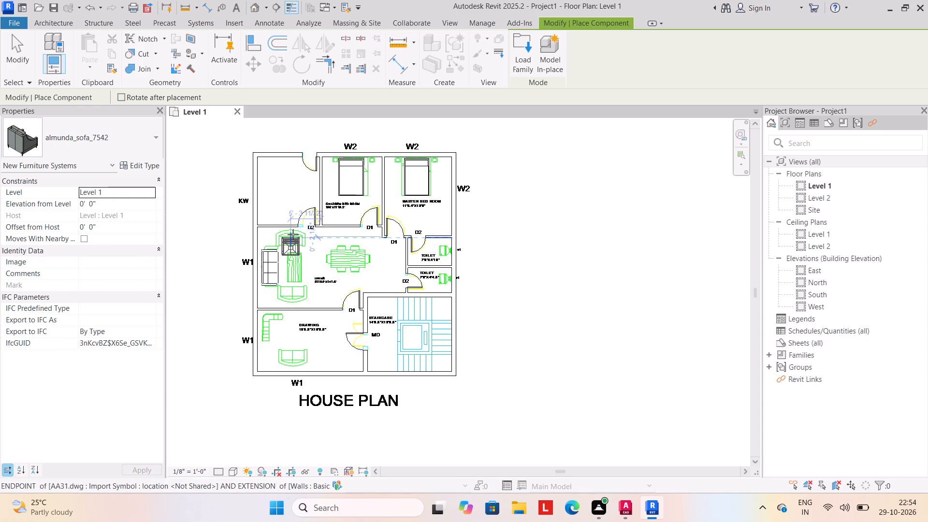
{"action": "scroll", "coordinate": [293, 234], "scroll_direction": "up", "scroll_amount": 6}
{"action": "left_click", "coordinate": [292, 225]}
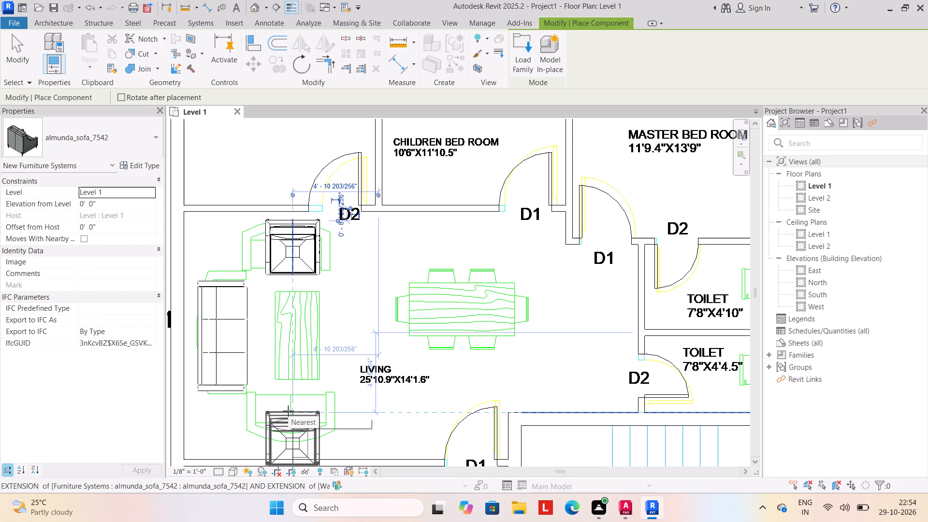
Place a second almunda_sofa_7542 over the drawn armchair by the living room's lower wall, rotated to face the first one.
{"action": "key", "text": "space"}
{"action": "key", "text": "space"}
{"action": "key", "text": "space"}
{"action": "key", "text": "space"}
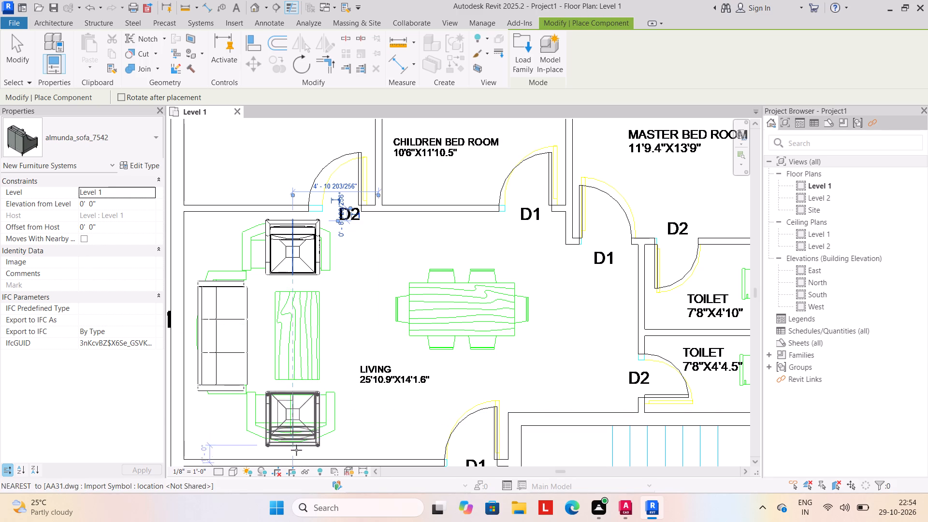
{"action": "left_click", "coordinate": [296, 450]}
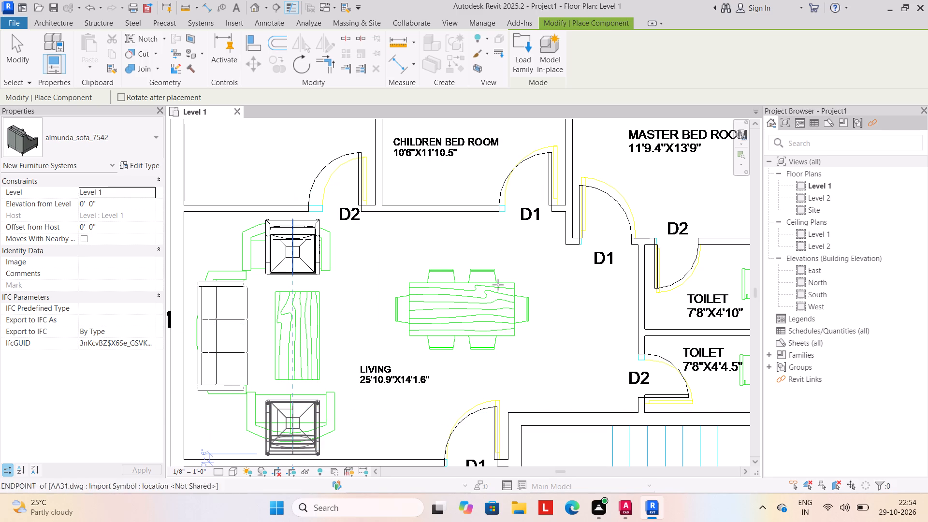
Load the Modern_Coffee_Table_17989 family from the dining table folder of the SHUBHAM CITY library.
{"action": "left_click", "coordinate": [519, 57]}
{"action": "scroll", "coordinate": [459, 214], "scroll_direction": "down", "scroll_amount": 6}
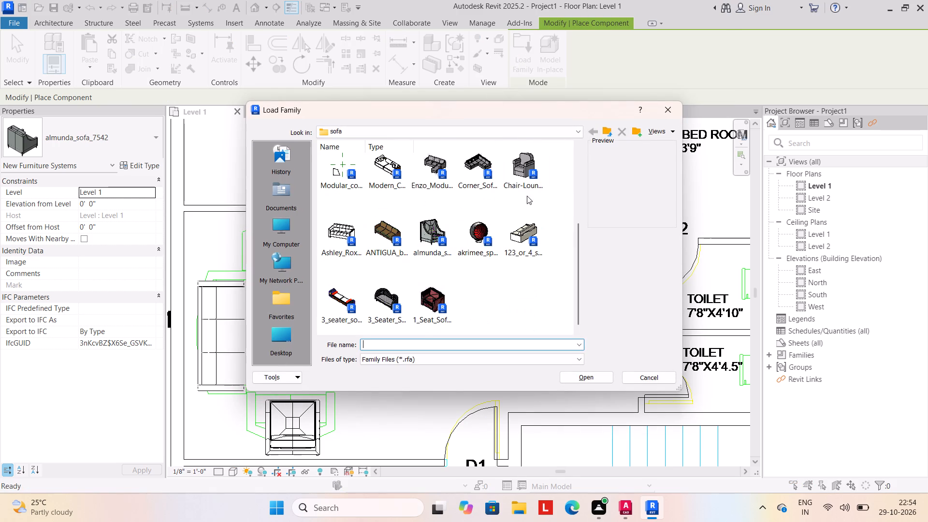
{"action": "left_click", "coordinate": [606, 133]}
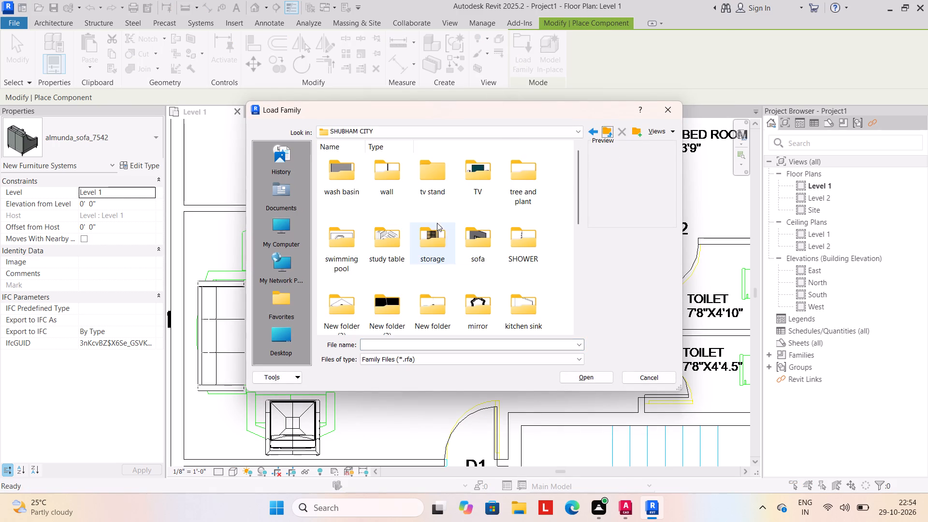
{"action": "scroll", "coordinate": [500, 245], "scroll_direction": "down", "scroll_amount": 9}
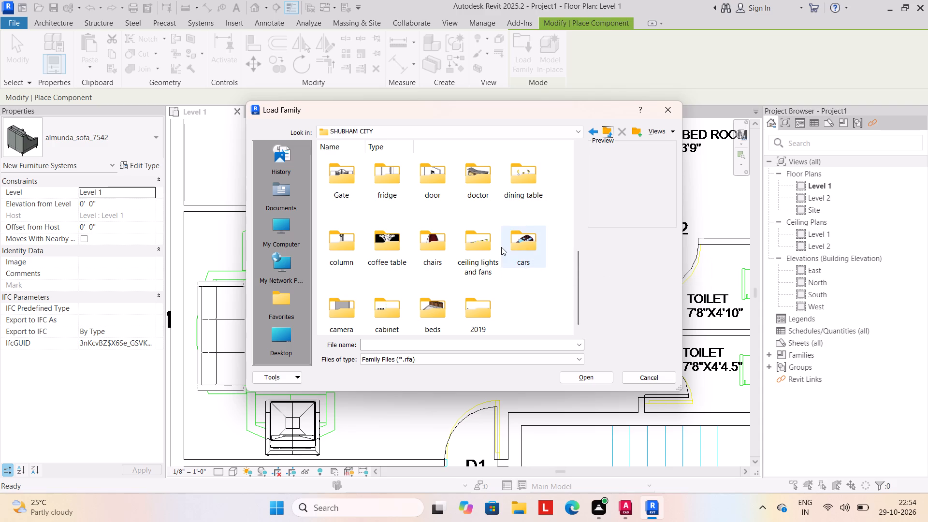
{"action": "scroll", "coordinate": [573, 208], "scroll_direction": "up", "scroll_amount": 1}
{"action": "scroll", "coordinate": [469, 246], "scroll_direction": "down", "scroll_amount": 16}
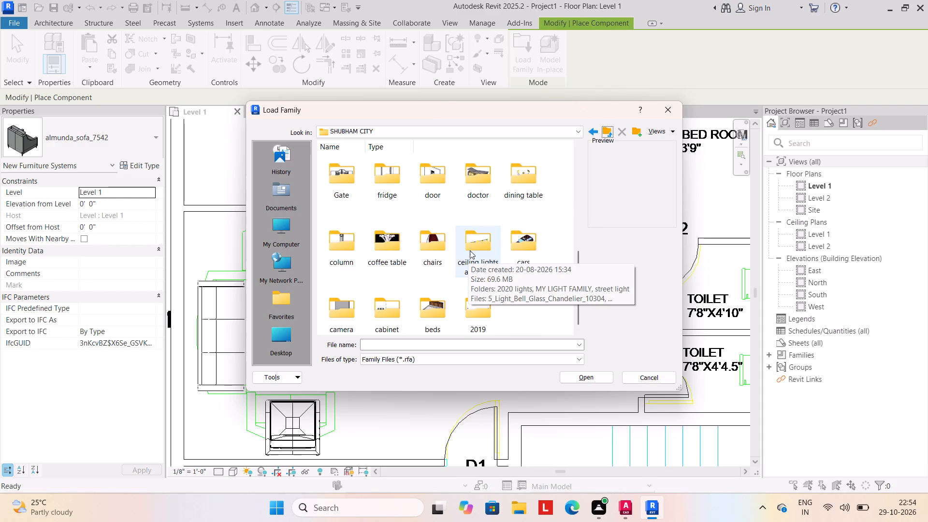
{"action": "scroll", "coordinate": [470, 250], "scroll_direction": "up", "scroll_amount": 11}
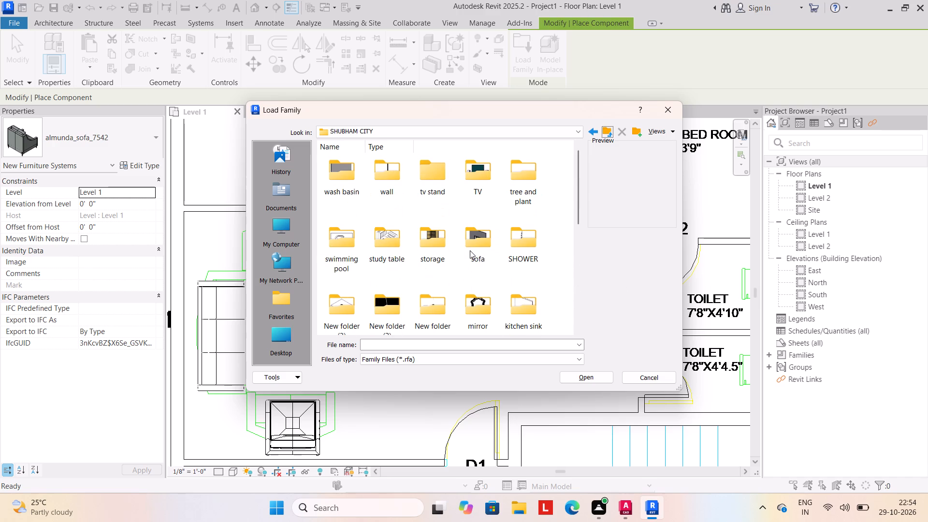
{"action": "scroll", "coordinate": [470, 250], "scroll_direction": "down", "scroll_amount": 5}
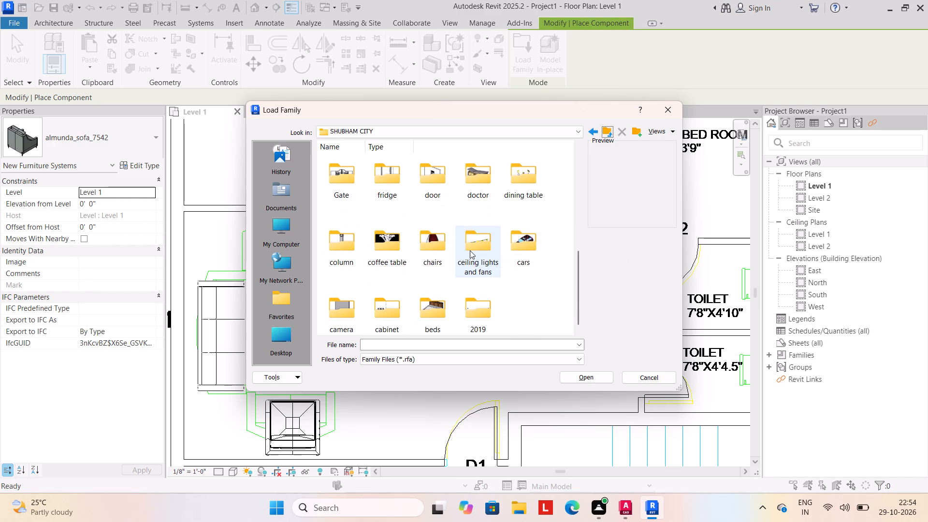
{"action": "scroll", "coordinate": [470, 250], "scroll_direction": "down", "scroll_amount": 5}
{"action": "double_click", "coordinate": [529, 192]}
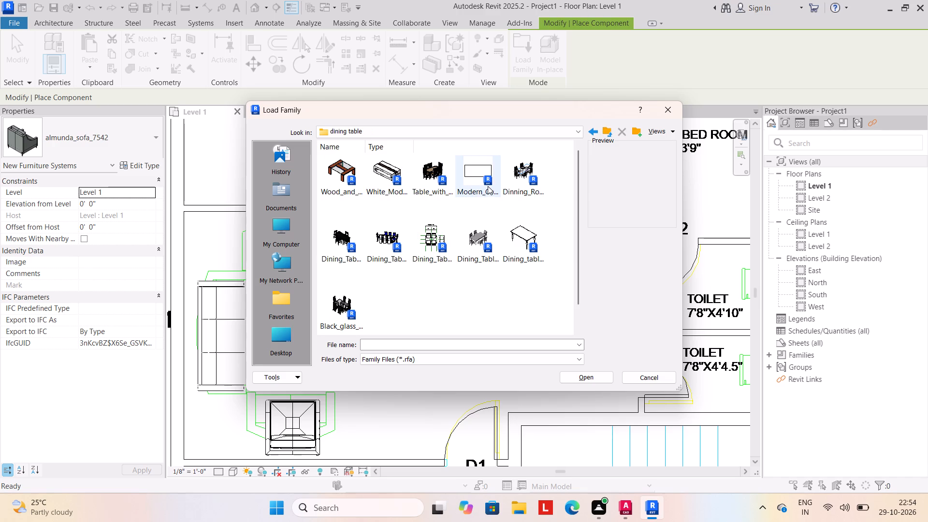
{"action": "left_click", "coordinate": [487, 168]}
{"action": "left_click", "coordinate": [581, 375]}
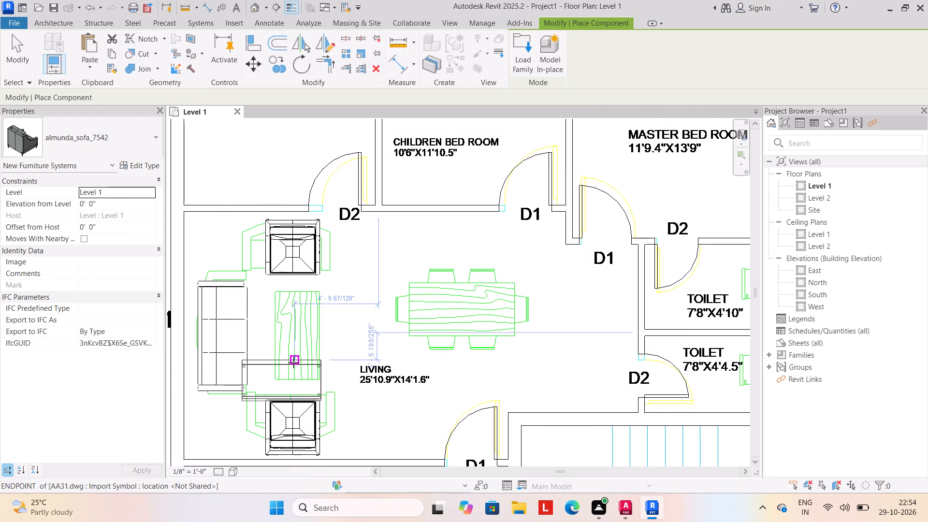
Place the Modern_Coffee_Table_17989, rotated lengthwise along the sofa, over the drawn coffee table in the living room.
{"action": "key", "text": "space"}
{"action": "key", "text": "space"}
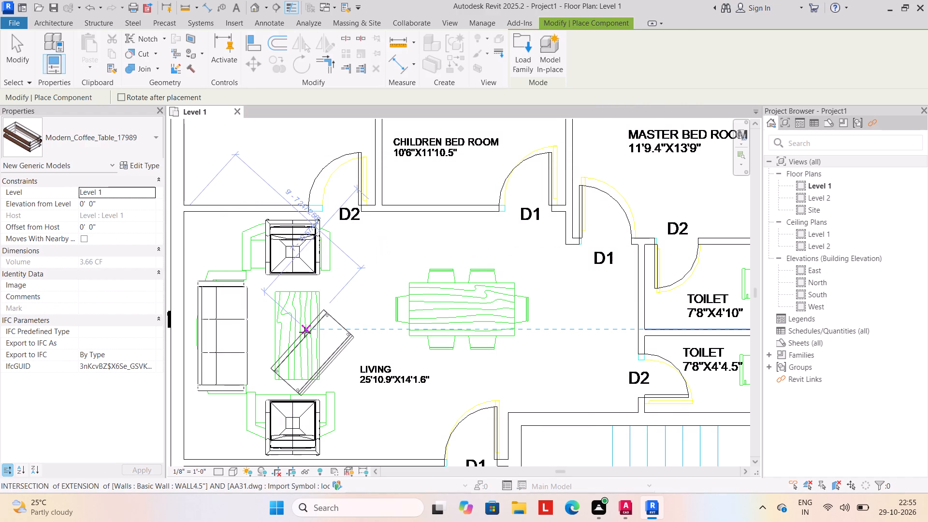
{"action": "key", "text": "space"}
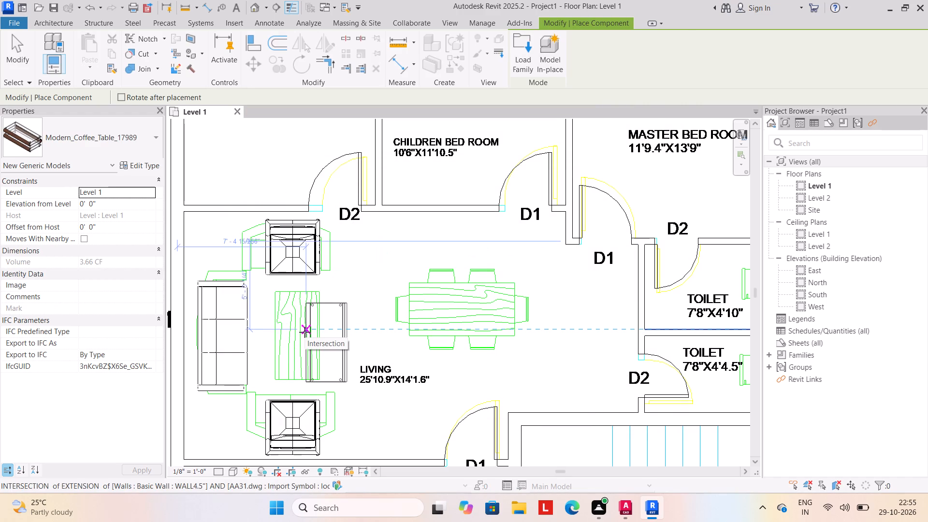
{"action": "left_click", "coordinate": [277, 320]}
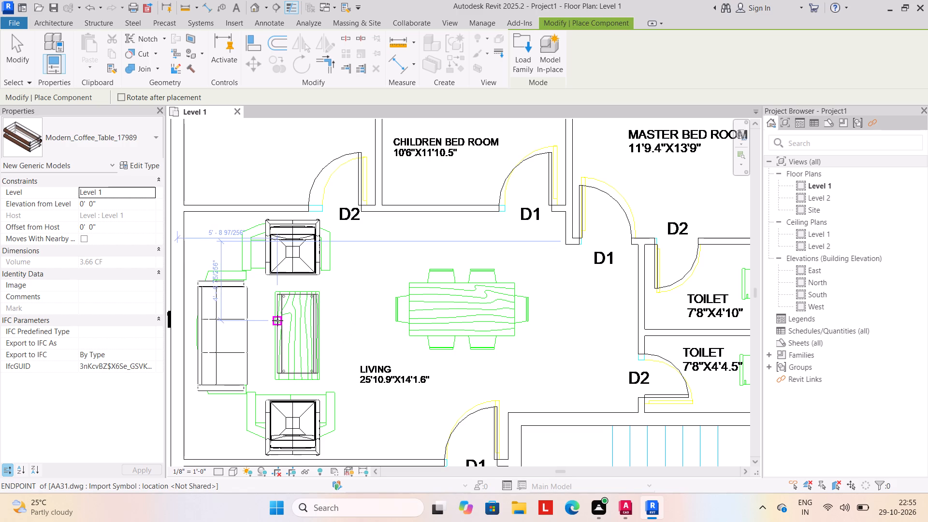
Load the Dining_Table_w_Chairs_11374 family from the dining table folder and place it over the drawn dining table in the living room.
{"action": "left_click", "coordinate": [519, 51]}
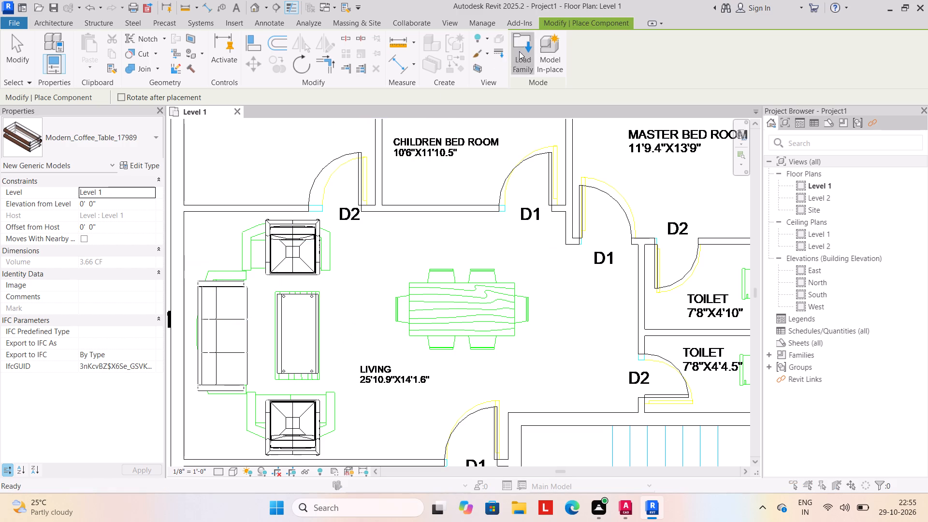
{"action": "scroll", "coordinate": [414, 258], "scroll_direction": "down", "scroll_amount": 5}
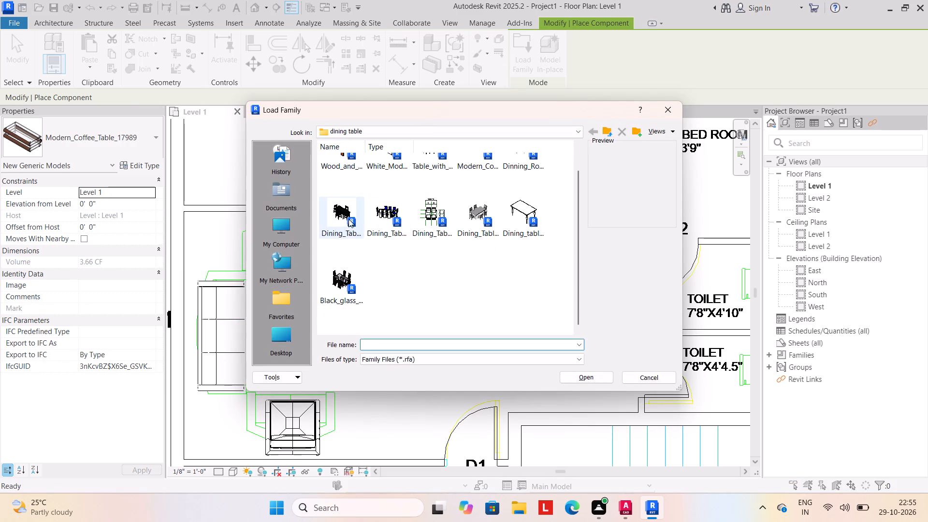
{"action": "left_click", "coordinate": [344, 215]}
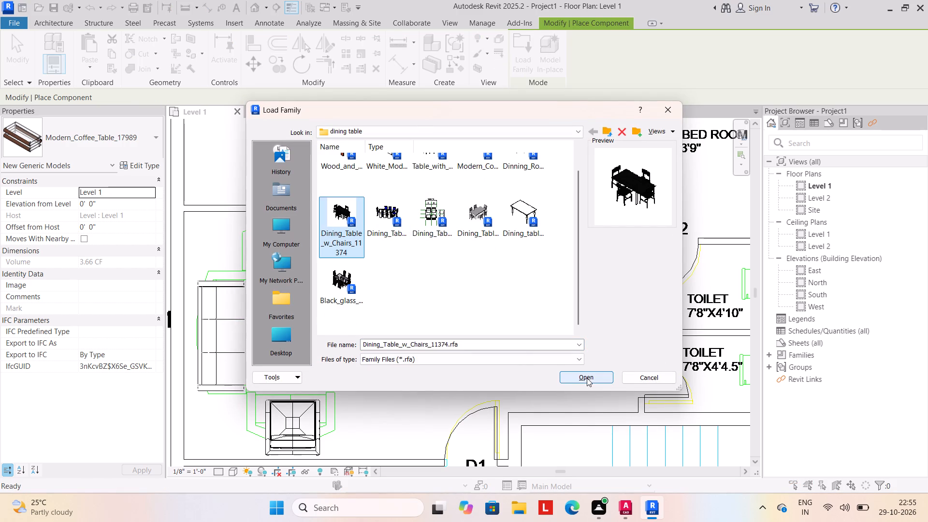
{"action": "left_click", "coordinate": [587, 378]}
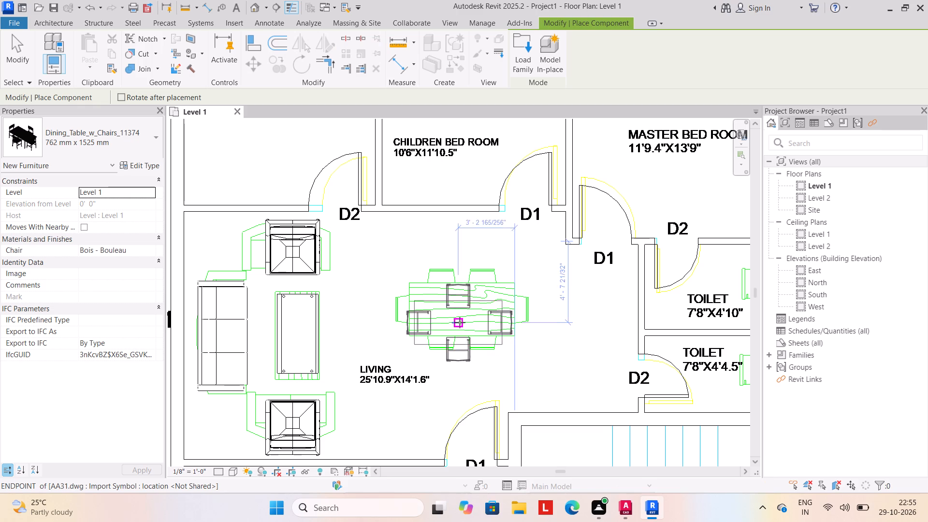
{"action": "left_click", "coordinate": [458, 316]}
{"action": "scroll", "coordinate": [460, 318], "scroll_direction": "down", "scroll_amount": 7}
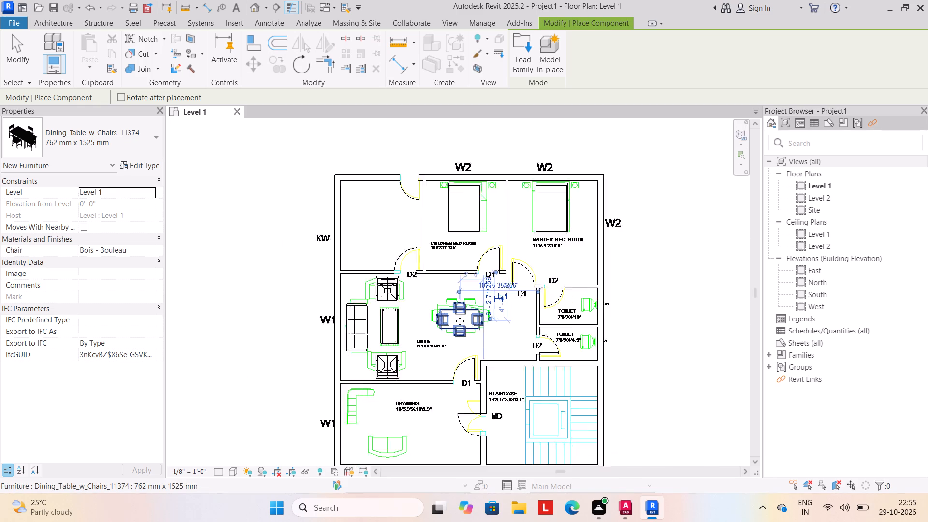
{"action": "key", "text": "Escape"}
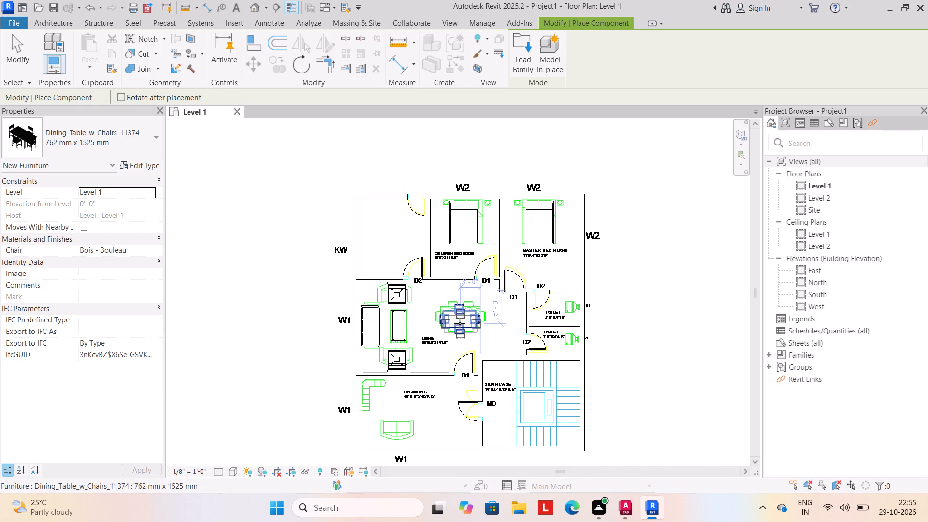
{"action": "key", "text": "Escape"}
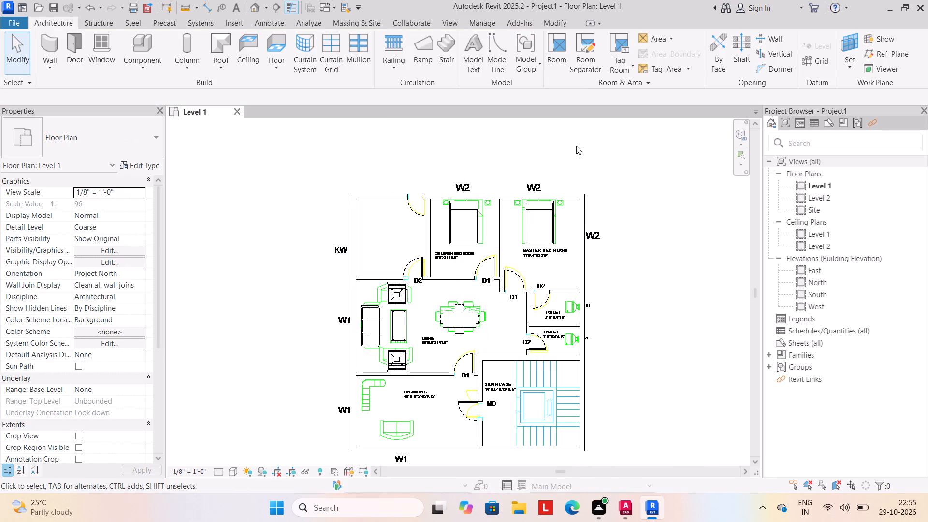
Place a Fixed 16" x 24" window at each V1 mark on the outer wall of the two toilets.
{"action": "left_click", "coordinate": [99, 51]}
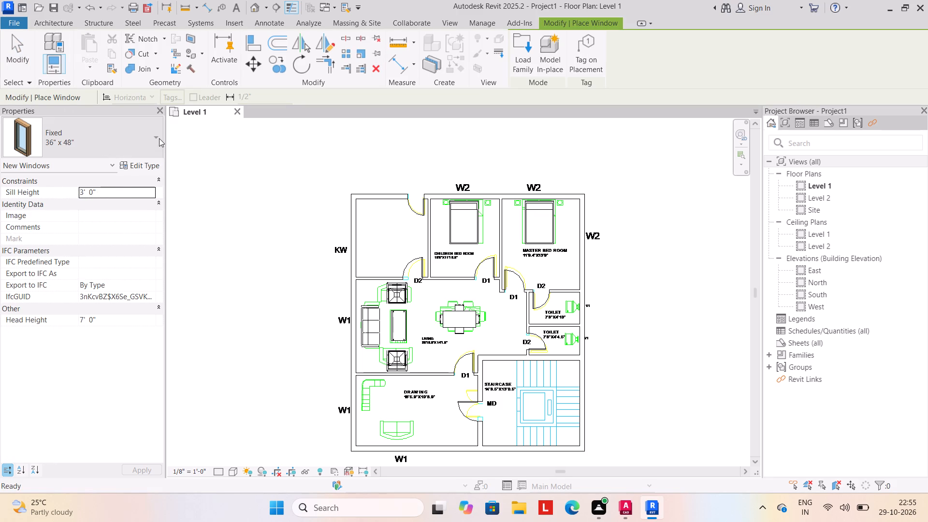
{"action": "left_click", "coordinate": [159, 138]}
{"action": "left_click", "coordinate": [107, 184]}
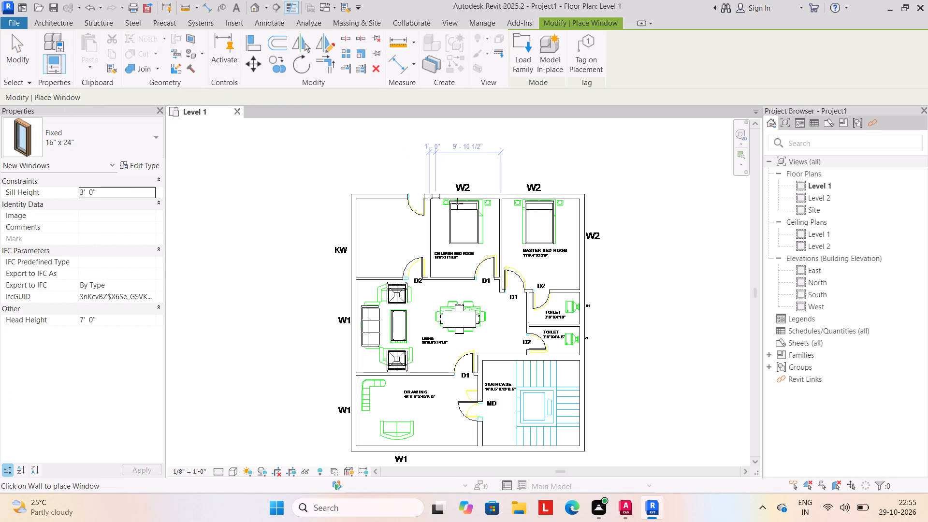
{"action": "left_click", "coordinate": [585, 307]}
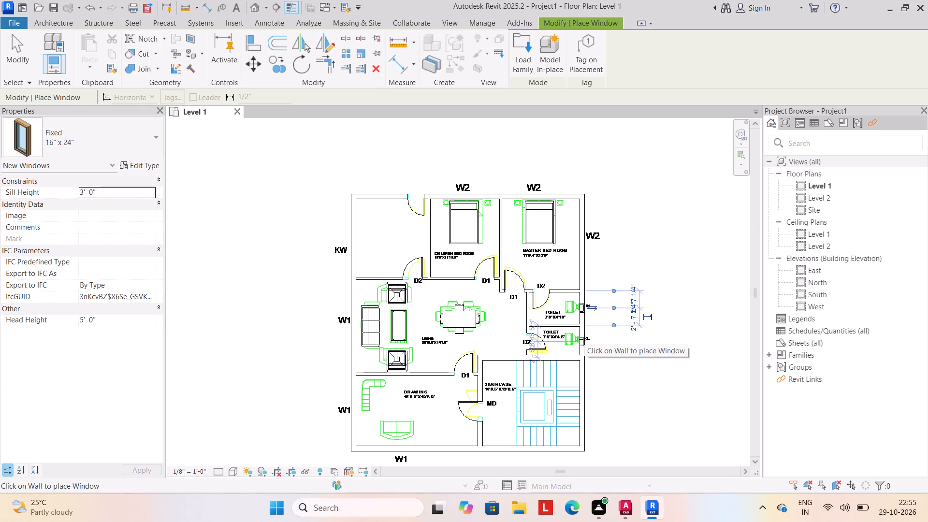
{"action": "left_click", "coordinate": [584, 338]}
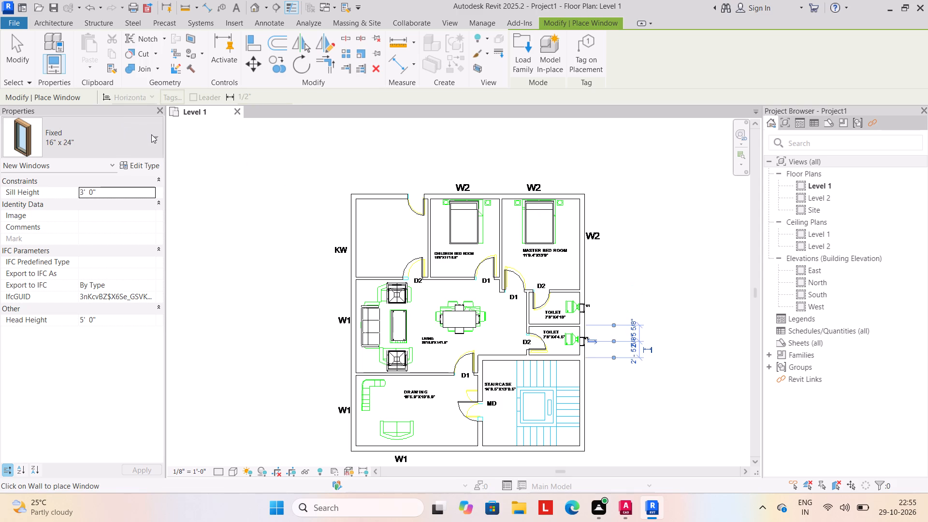
Place Window-Casement-Double 34" x 36" windows at the KW mark and all W1 and W2 marks on the outer walls.
{"action": "left_click", "coordinate": [153, 136]}
{"action": "left_click", "coordinate": [29, 338]}
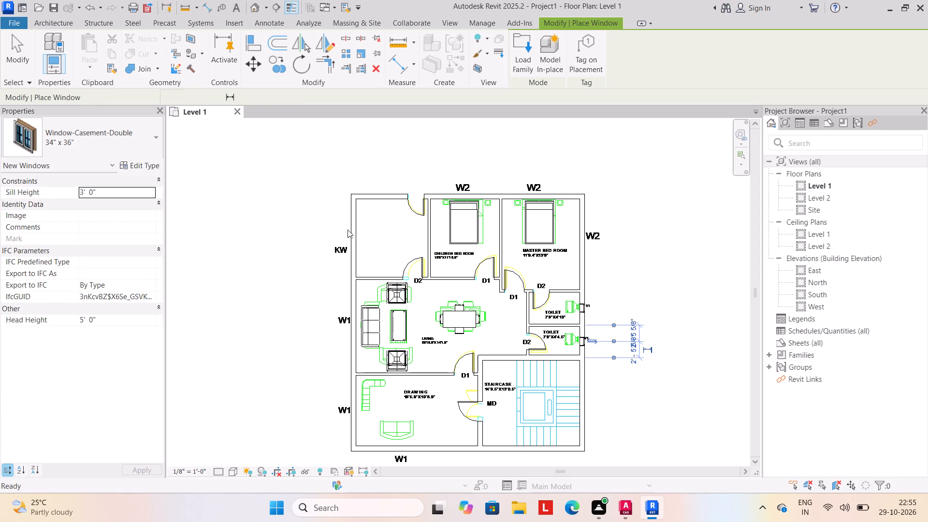
{"action": "left_click", "coordinate": [469, 192]}
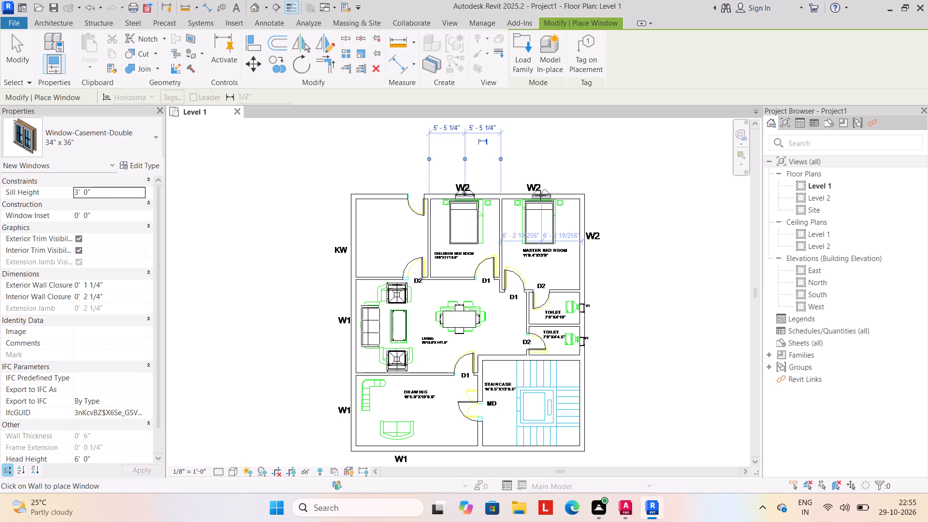
{"action": "left_click", "coordinate": [540, 195]}
{"action": "left_click", "coordinate": [352, 240]}
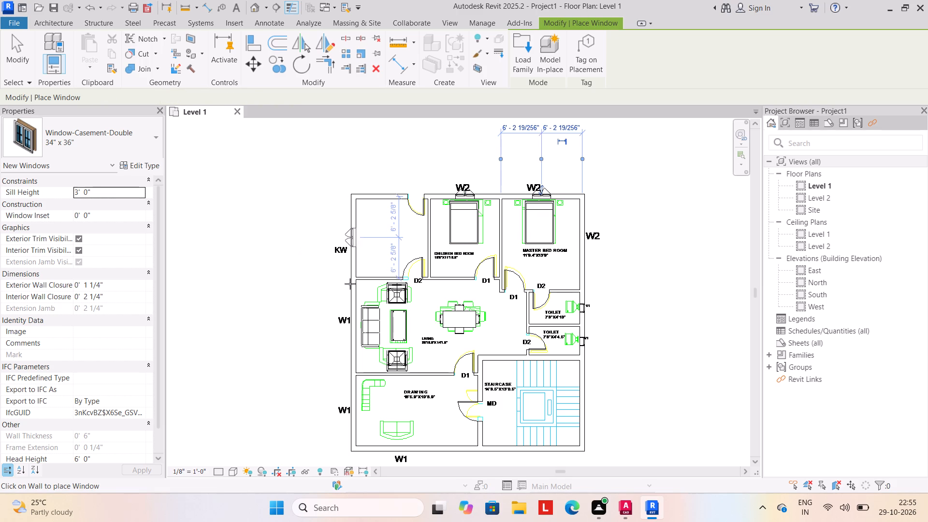
{"action": "left_click", "coordinate": [347, 321]}
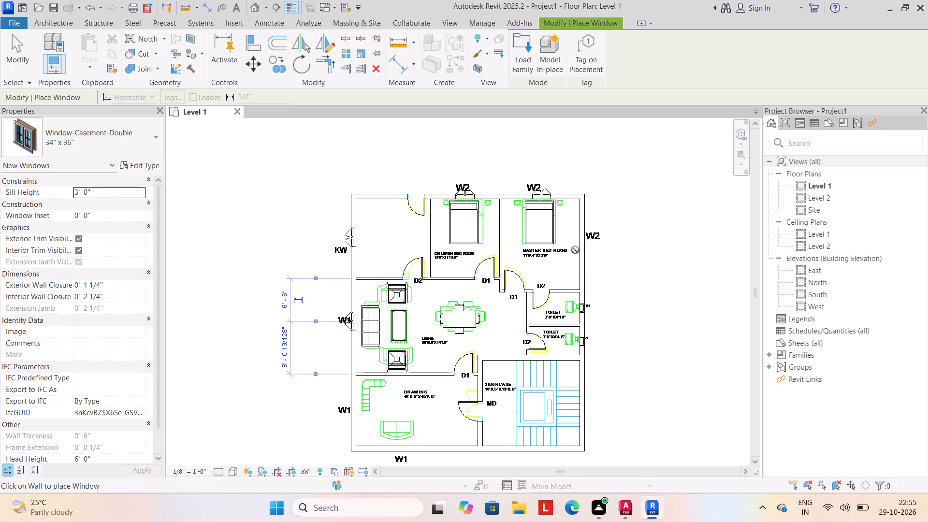
{"action": "left_click", "coordinate": [583, 241]}
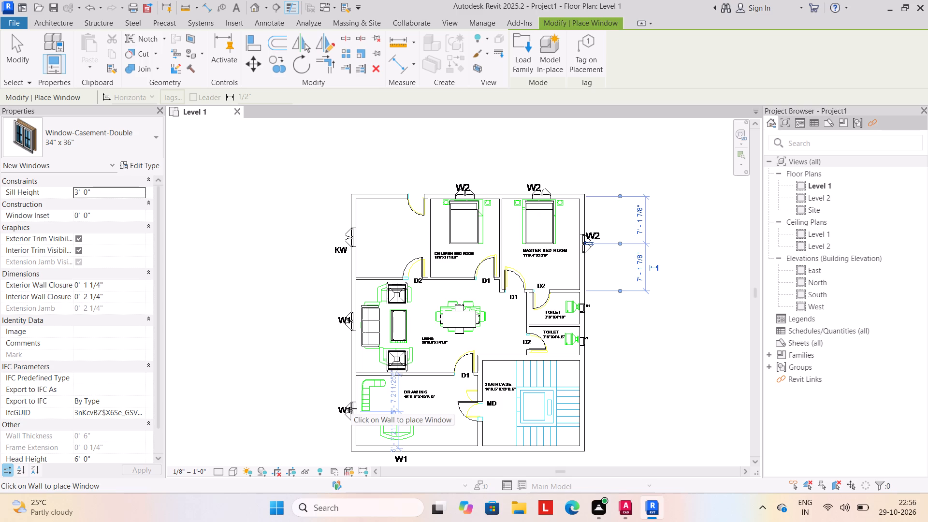
{"action": "left_click", "coordinate": [351, 408]}
{"action": "left_click", "coordinate": [403, 453]}
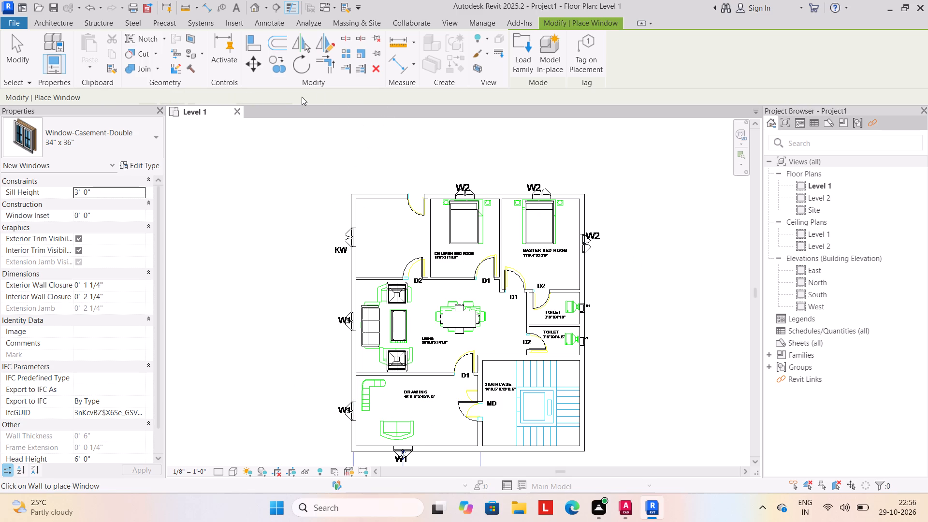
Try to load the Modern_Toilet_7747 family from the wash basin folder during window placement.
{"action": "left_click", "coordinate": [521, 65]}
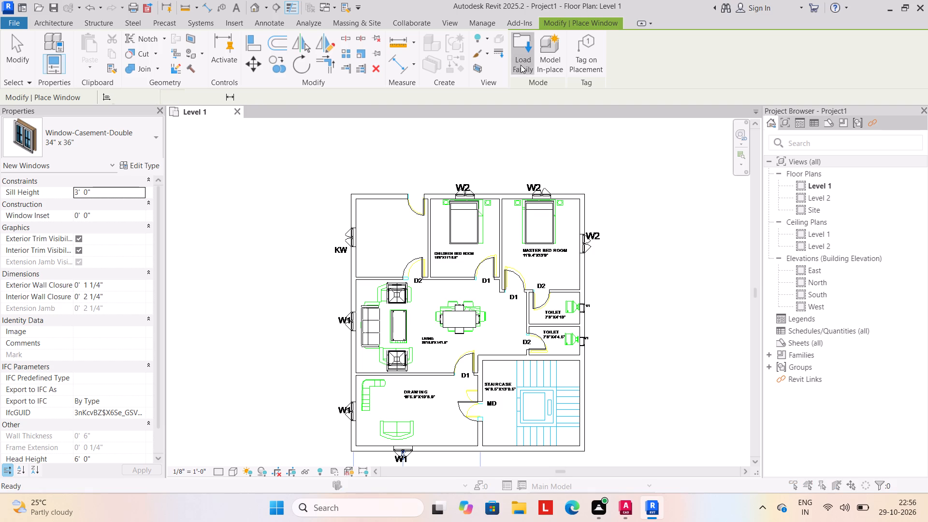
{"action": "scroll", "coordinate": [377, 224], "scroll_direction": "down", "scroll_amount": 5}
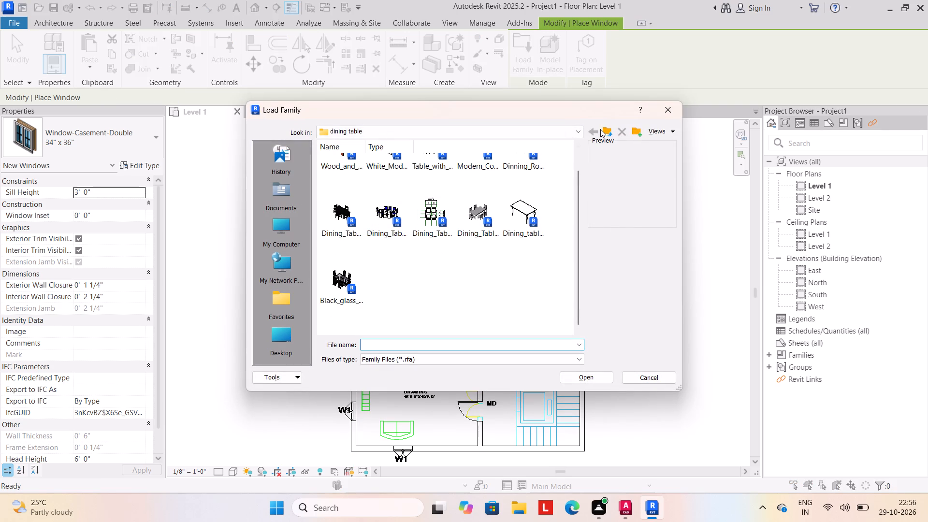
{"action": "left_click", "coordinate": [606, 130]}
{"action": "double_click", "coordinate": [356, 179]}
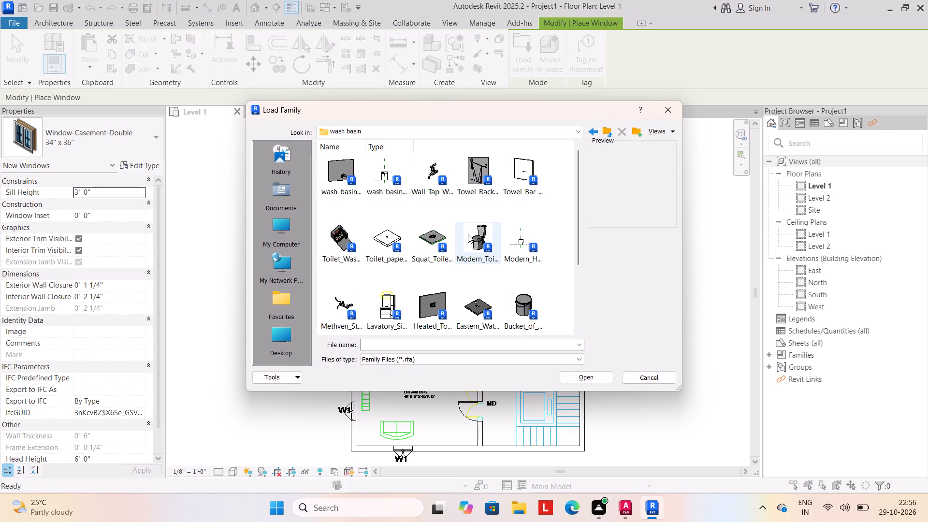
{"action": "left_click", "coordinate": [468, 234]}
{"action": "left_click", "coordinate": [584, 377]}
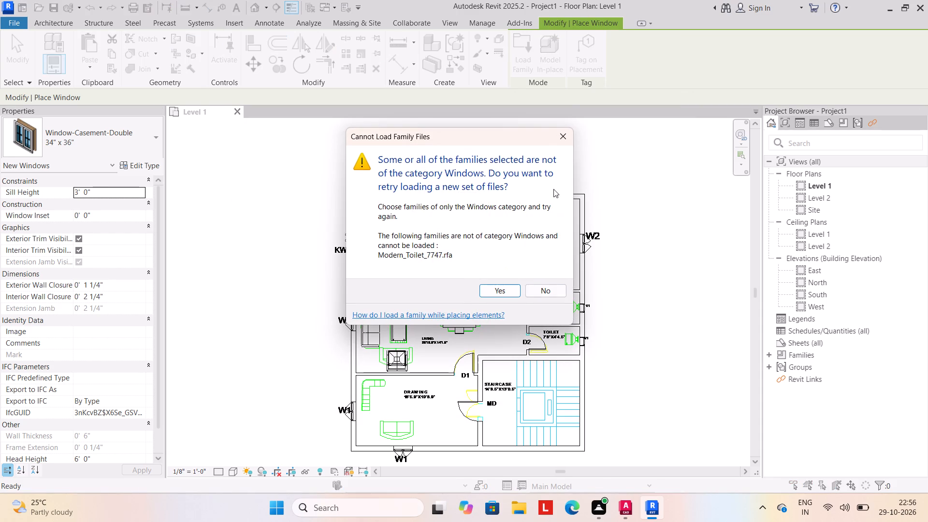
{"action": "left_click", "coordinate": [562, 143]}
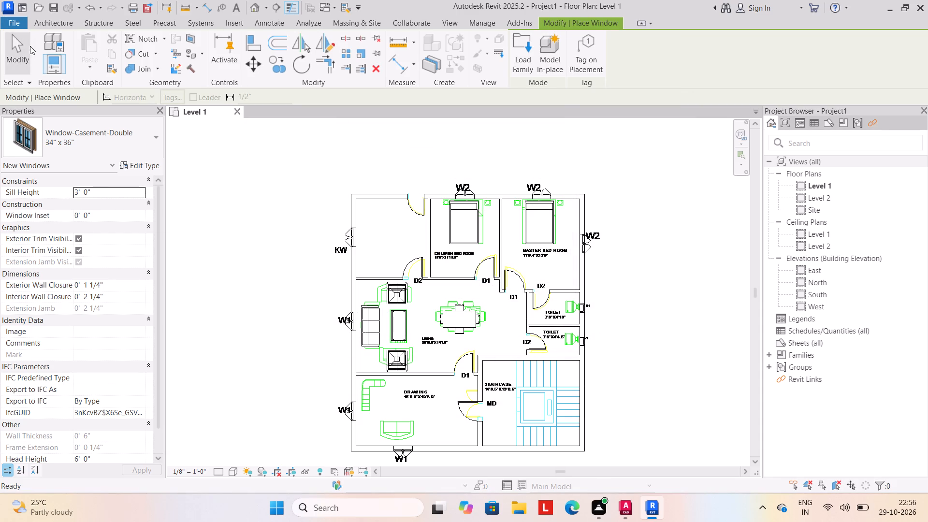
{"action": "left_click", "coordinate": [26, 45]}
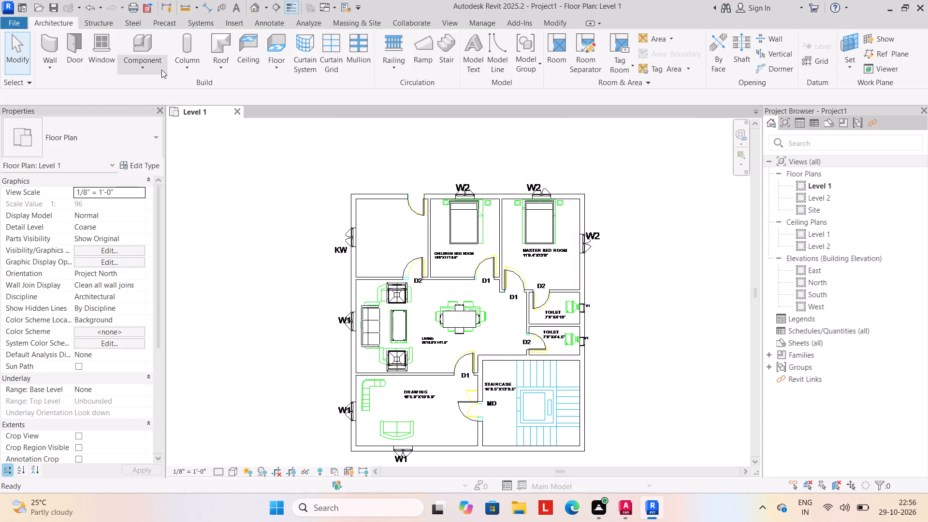
Load the Modern_Toilet_7747 family from the wash basin folder as a component.
{"action": "left_click", "coordinate": [141, 66]}
{"action": "left_click", "coordinate": [166, 89]}
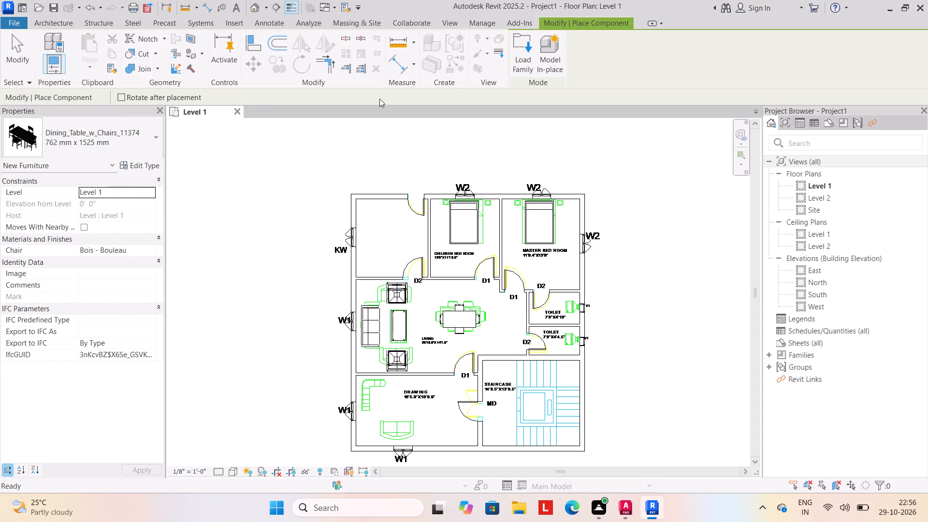
{"action": "left_click", "coordinate": [526, 62]}
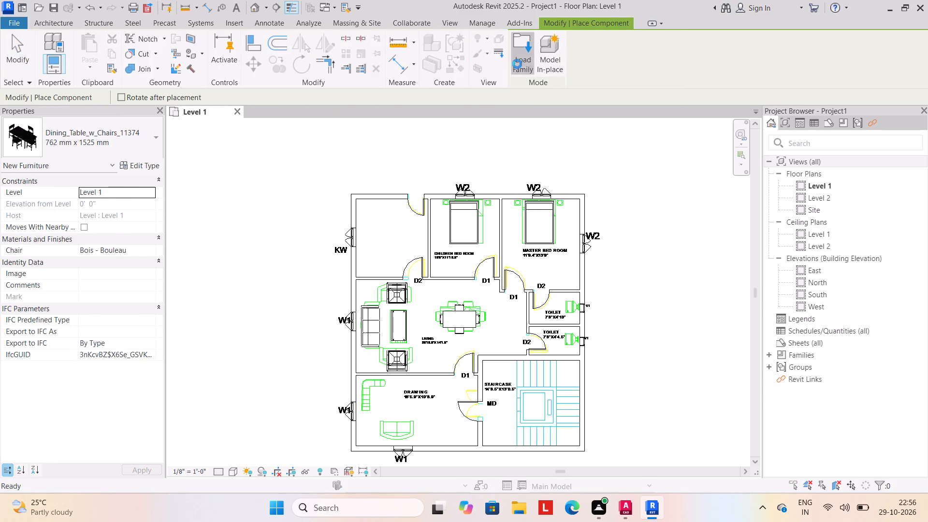
{"action": "left_click", "coordinate": [493, 233]}
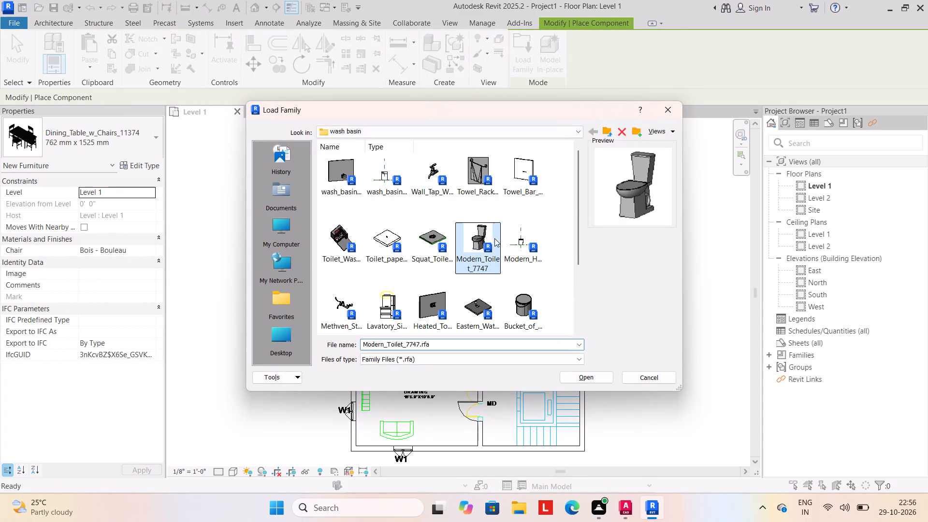
{"action": "left_click", "coordinate": [583, 380]}
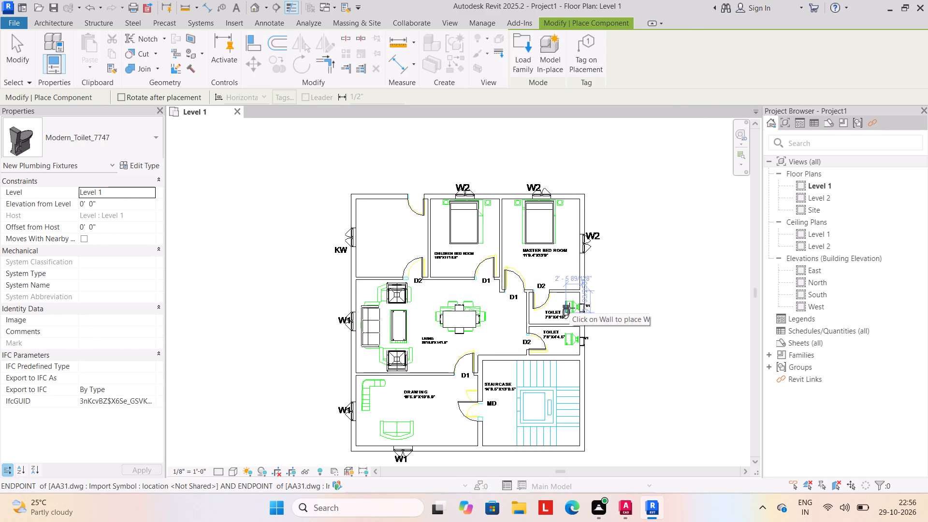
Place the Modern_Toilet_7747, rotated with its back to the outer wall, over the drawn toilet in the 7'8"X4'10" toilet room.
{"action": "key", "text": "space"}
{"action": "key", "text": "space"}
{"action": "key", "text": "space"}
{"action": "key", "text": "space"}
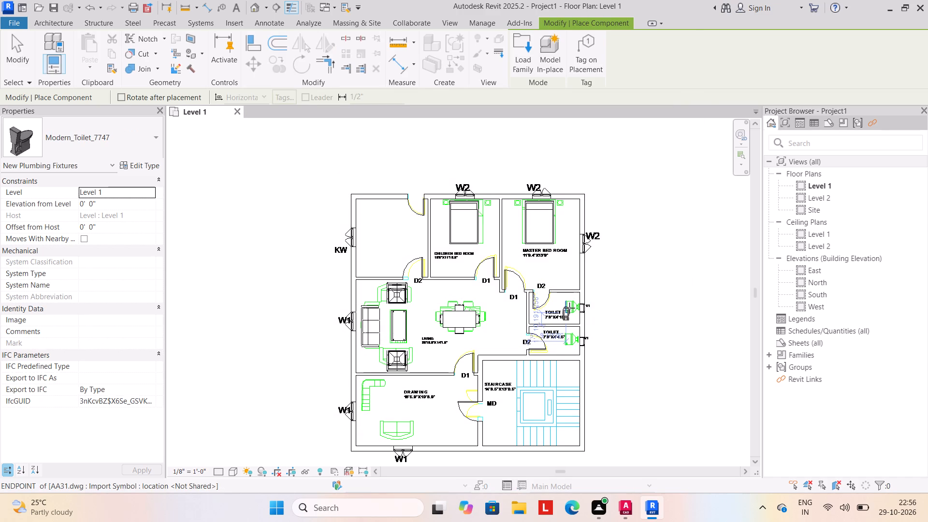
{"action": "key", "text": "space"}
{"action": "key", "text": "space"}
{"action": "scroll", "coordinate": [577, 307], "scroll_direction": "up", "scroll_amount": 2}
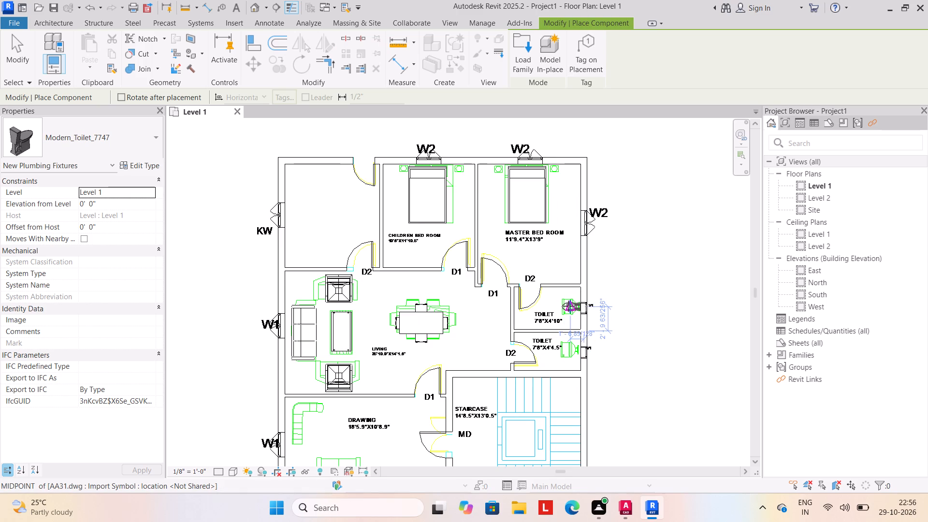
{"action": "left_click", "coordinate": [568, 306]}
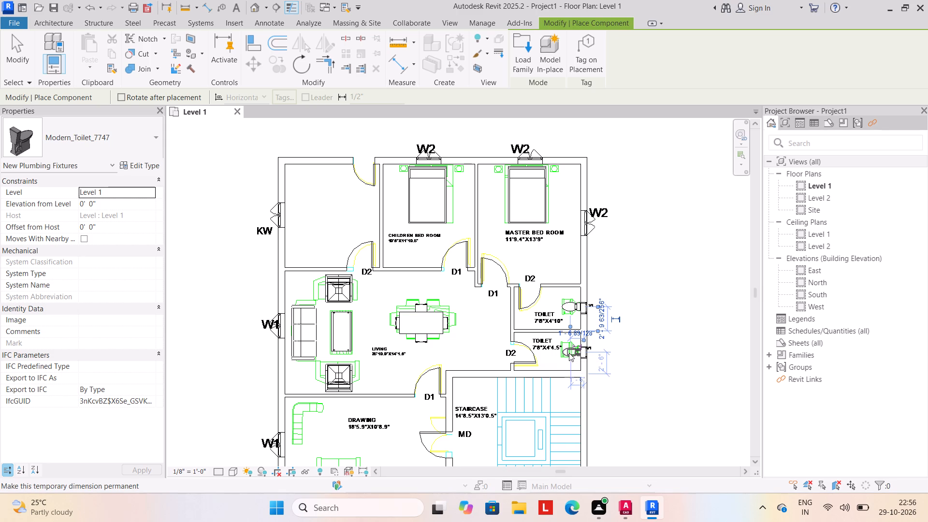
{"action": "left_click", "coordinate": [569, 353]}
{"action": "key", "text": "Escape"}
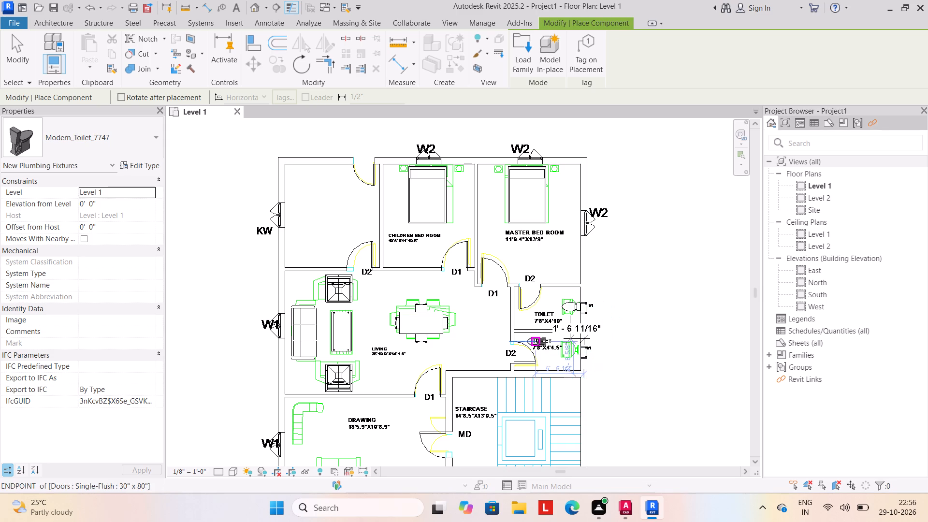
{"action": "key", "text": "Escape"}
Copy the placed Modern_Toilet_7747 straight down onto the drawn toilet in the 7'8"X4'4.5" toilet room.
{"action": "scroll", "coordinate": [537, 346], "scroll_direction": "down", "scroll_amount": 2}
{"action": "middle_click_drag", "start_coordinate": [536, 347], "coordinate": [517, 316]}
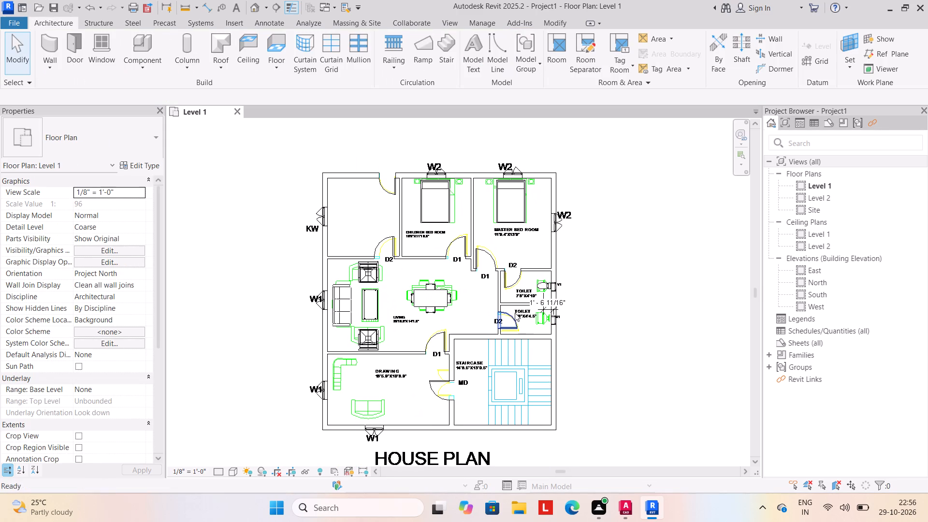
{"action": "scroll", "coordinate": [549, 307], "scroll_direction": "up", "scroll_amount": 4}
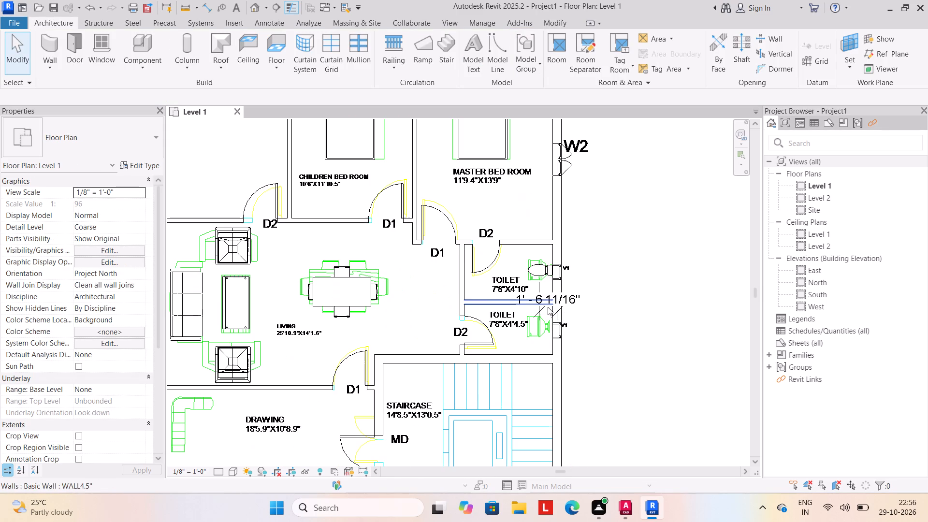
{"action": "left_click", "coordinate": [531, 273]}
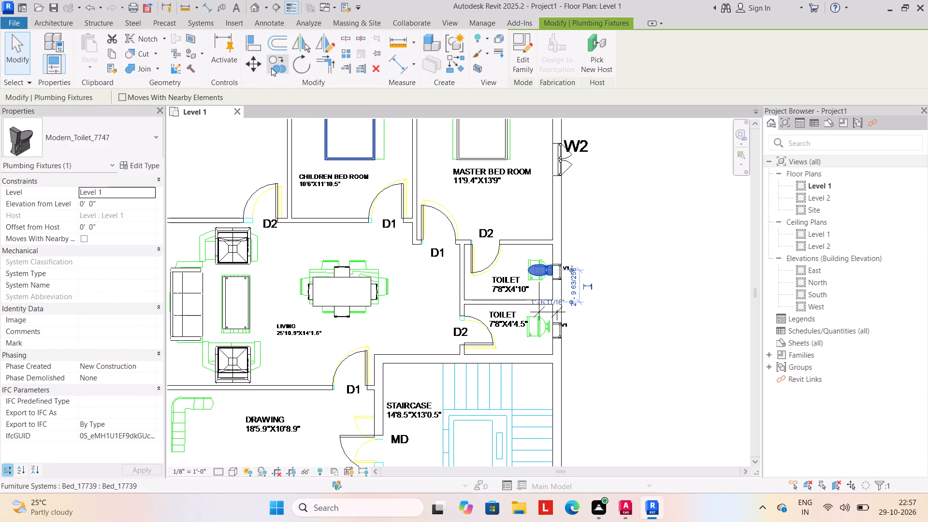
{"action": "left_click", "coordinate": [271, 68]}
{"action": "left_click", "coordinate": [539, 268]}
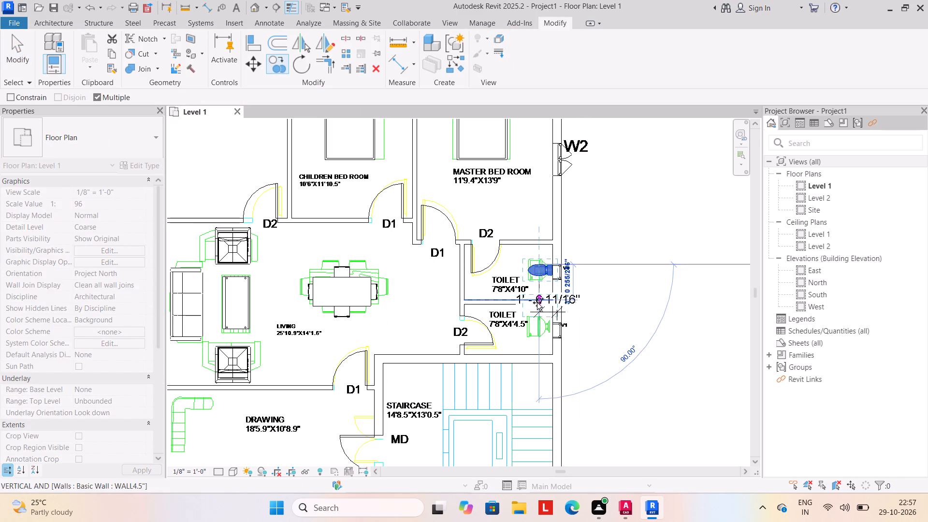
{"action": "left_click", "coordinate": [537, 318]}
{"action": "scroll", "coordinate": [525, 324], "scroll_direction": "down", "scroll_amount": 7}
{"action": "middle_click_drag", "start_coordinate": [523, 320], "coordinate": [528, 305]}
{"action": "key", "text": "Escape"}
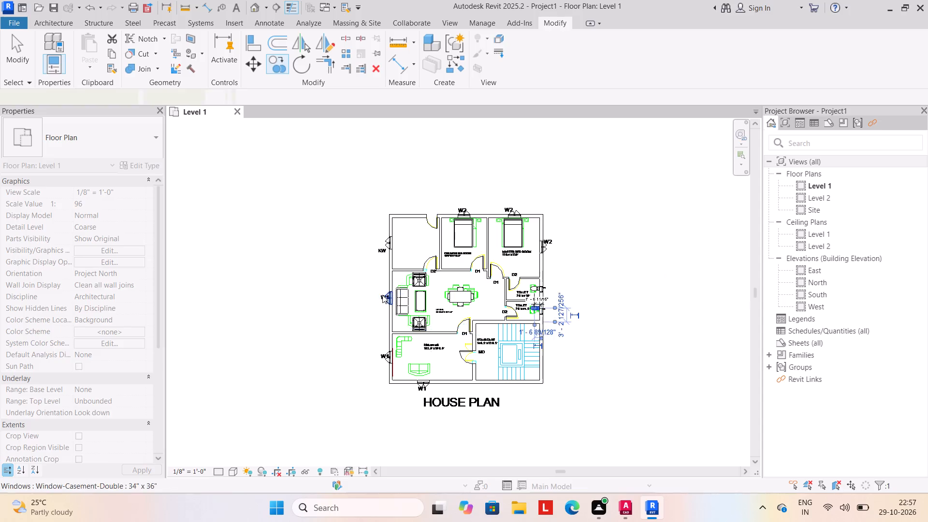
{"action": "key", "text": "Escape"}
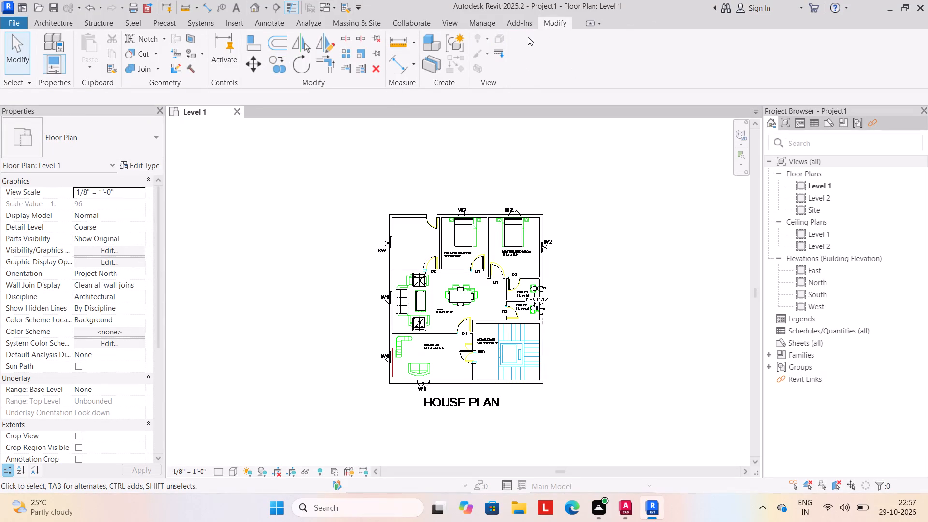
{"action": "left_click", "coordinate": [18, 44]}
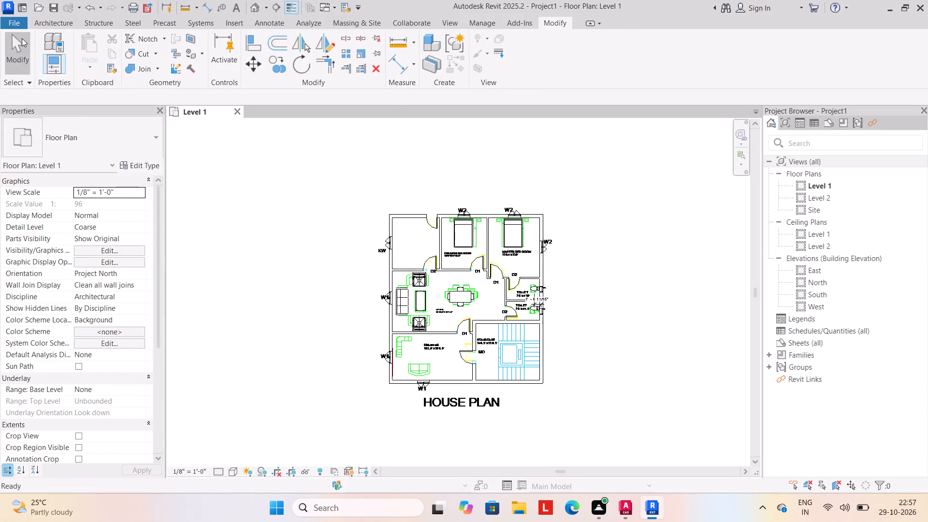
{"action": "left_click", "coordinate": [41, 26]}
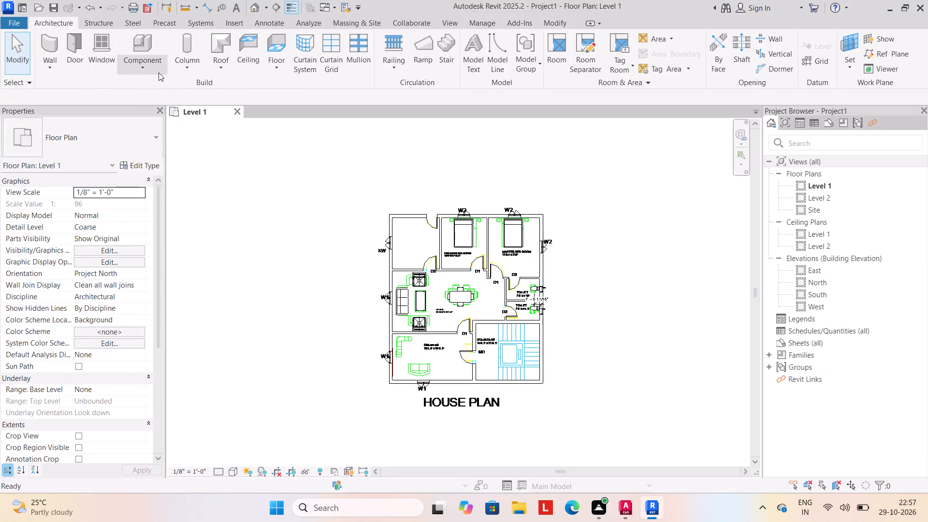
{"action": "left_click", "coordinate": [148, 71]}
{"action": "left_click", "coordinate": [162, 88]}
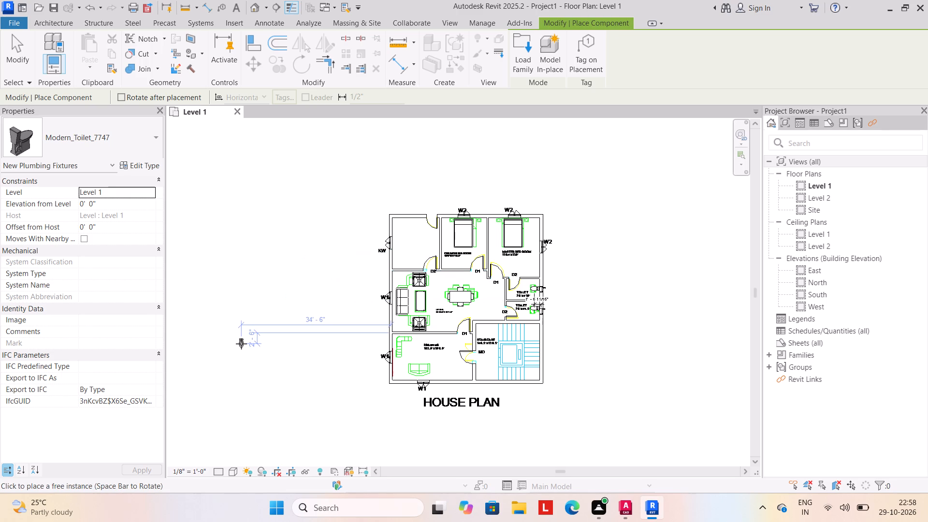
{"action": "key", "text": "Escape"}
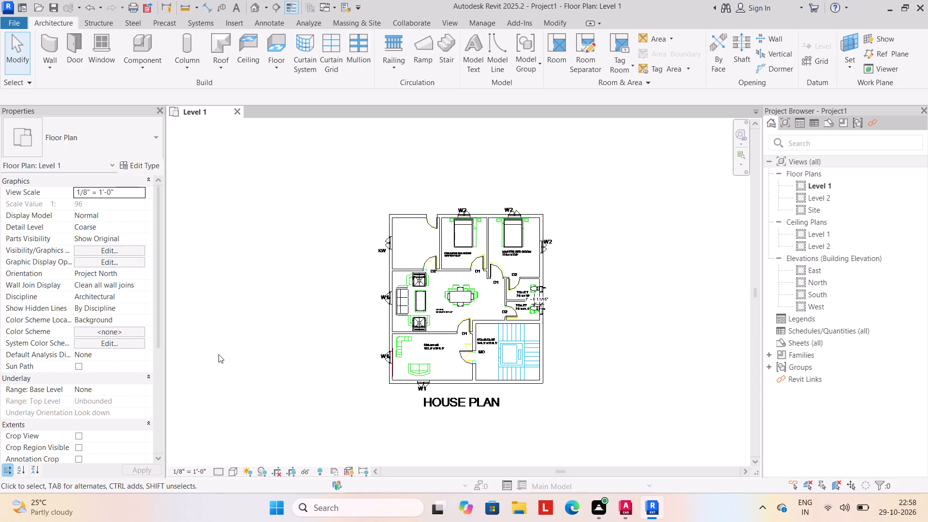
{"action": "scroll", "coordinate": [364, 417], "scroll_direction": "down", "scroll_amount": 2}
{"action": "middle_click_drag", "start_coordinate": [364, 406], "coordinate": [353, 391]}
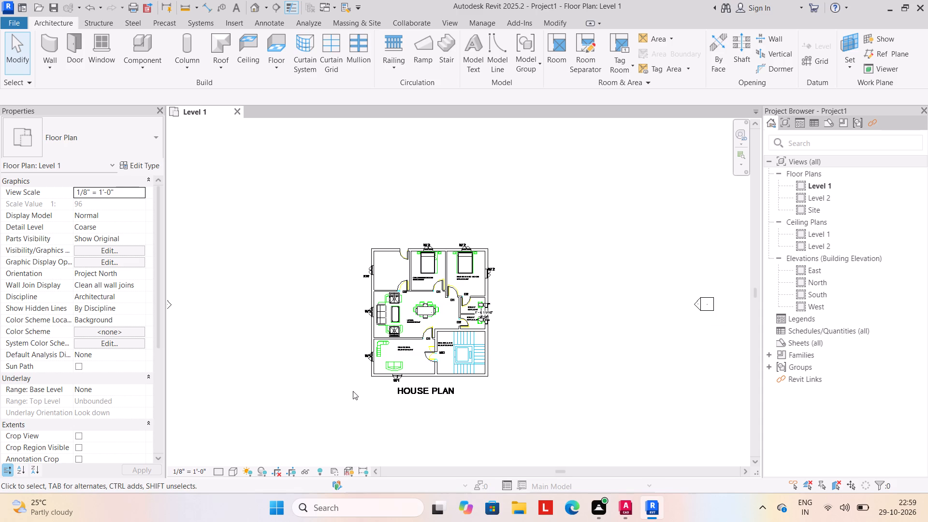
Create a U-shaped winder stair from Level 1 to Level 2 in the staircase room, rotated with its turn against the east outer wall.
{"action": "scroll", "coordinate": [498, 293], "scroll_direction": "down", "scroll_amount": 2}
{"action": "middle_click_drag", "start_coordinate": [496, 295], "coordinate": [465, 289]}
{"action": "middle_click_drag", "start_coordinate": [318, 368], "coordinate": [309, 349]}
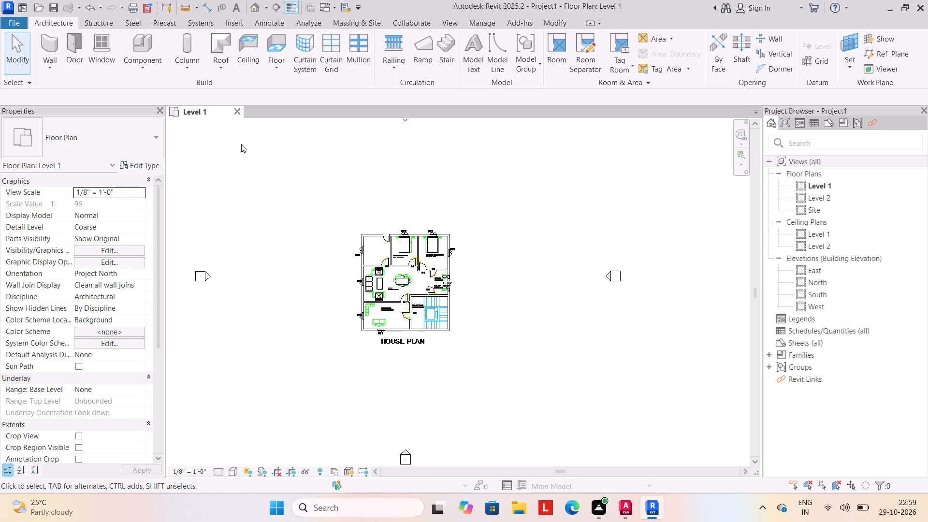
{"action": "left_click", "coordinate": [440, 42]}
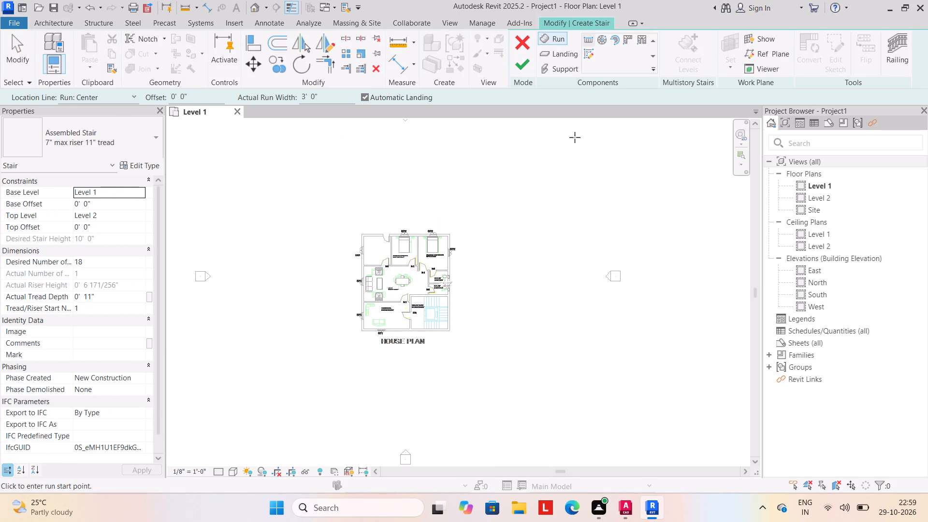
{"action": "left_click", "coordinate": [643, 36]}
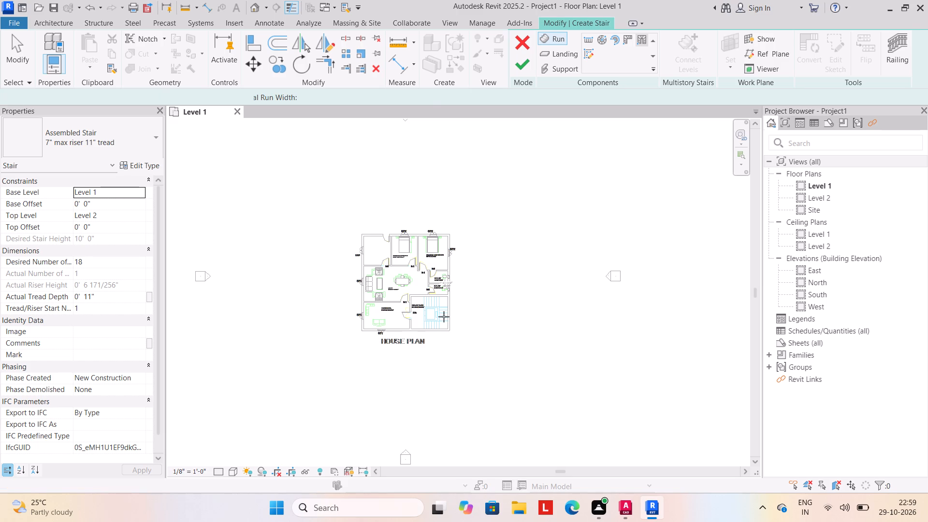
{"action": "scroll", "coordinate": [443, 317], "scroll_direction": "up", "scroll_amount": 4}
{"action": "key", "text": "space"}
{"action": "key", "text": "space"}
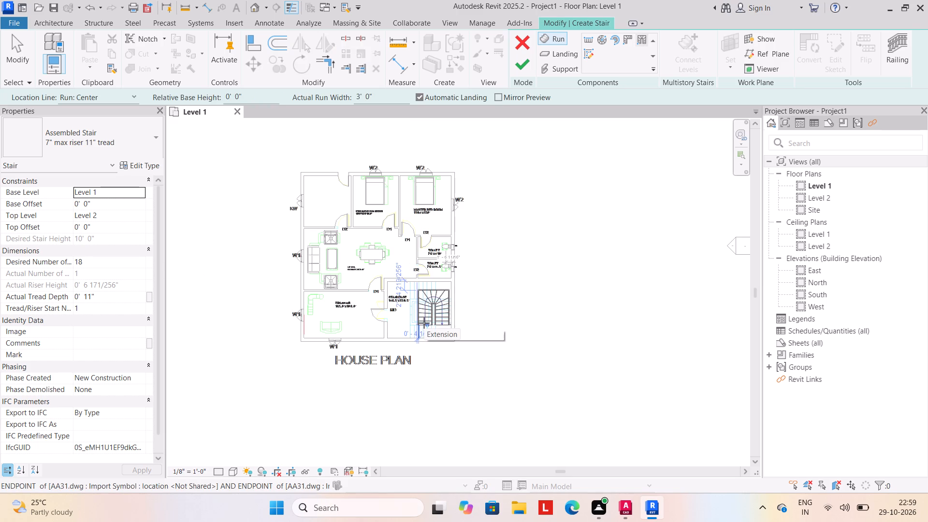
{"action": "key", "text": "space"}
{"action": "key", "text": "space"}
{"action": "key", "text": "space"}
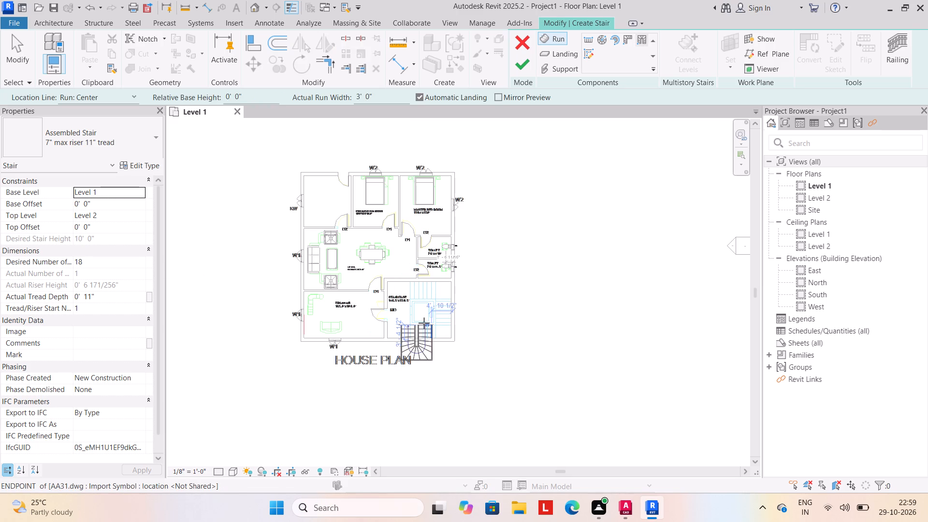
{"action": "key", "text": "space"}
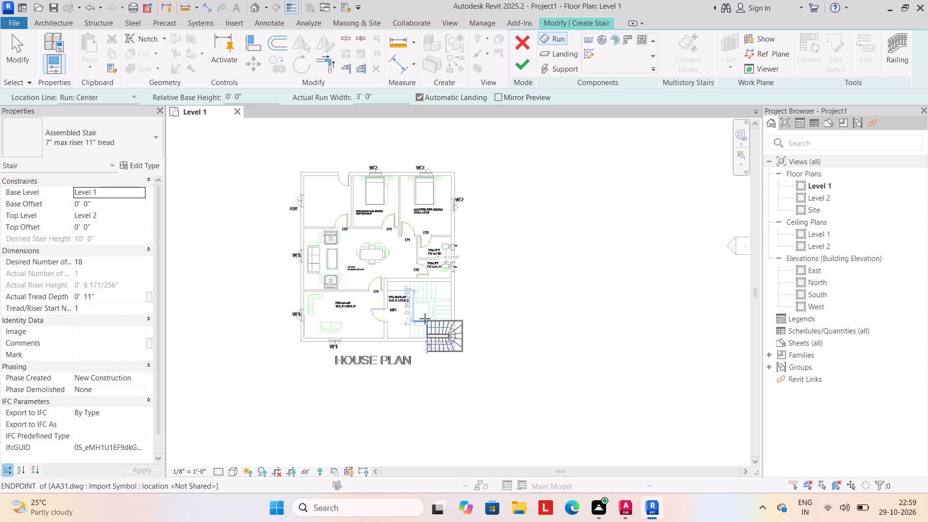
{"action": "scroll", "coordinate": [414, 312], "scroll_direction": "up", "scroll_amount": 3}
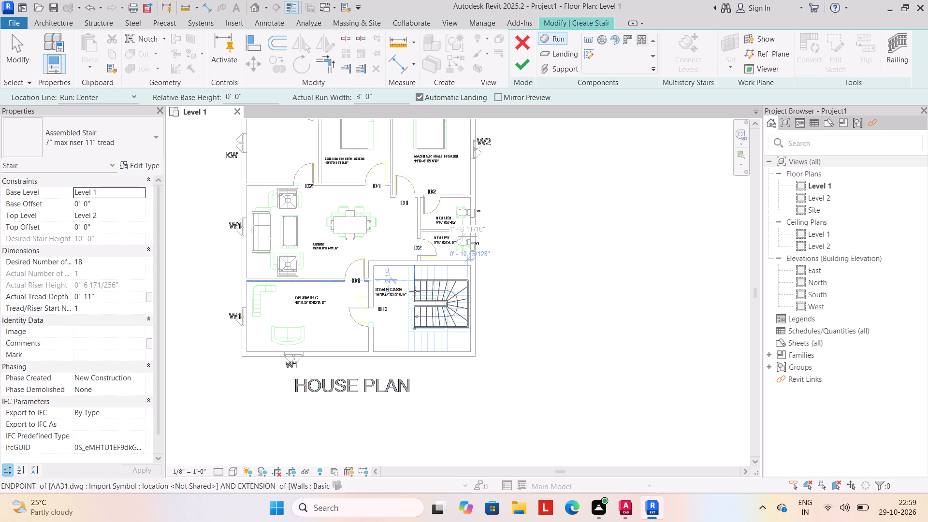
{"action": "left_click", "coordinate": [415, 291]}
{"action": "key", "text": "Escape"}
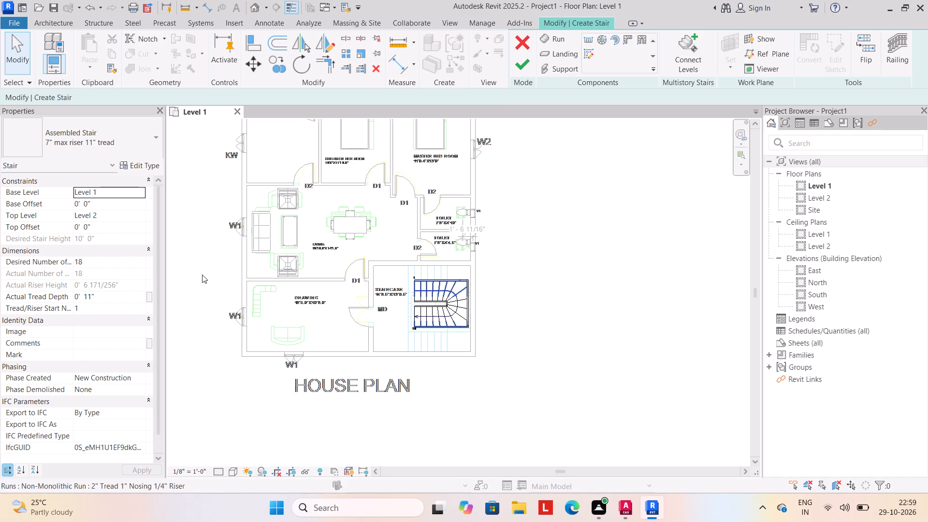
{"action": "left_click", "coordinate": [516, 62]}
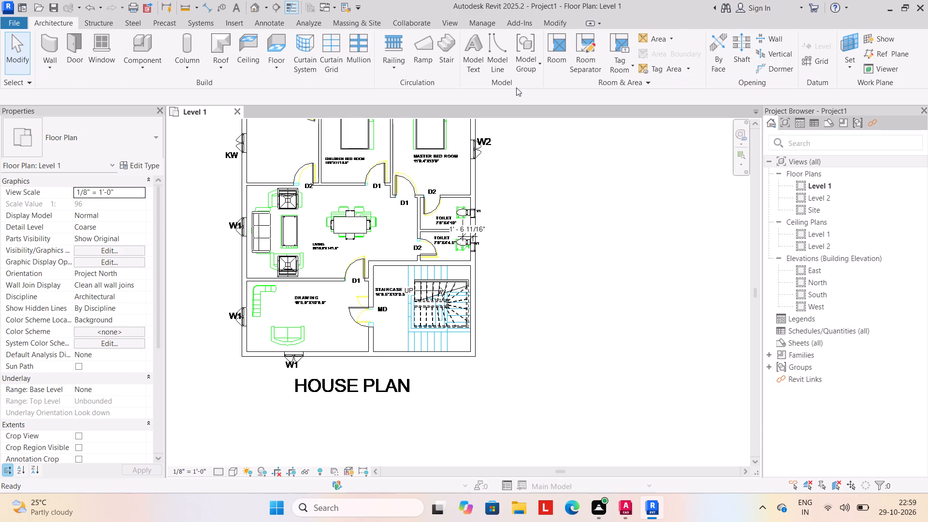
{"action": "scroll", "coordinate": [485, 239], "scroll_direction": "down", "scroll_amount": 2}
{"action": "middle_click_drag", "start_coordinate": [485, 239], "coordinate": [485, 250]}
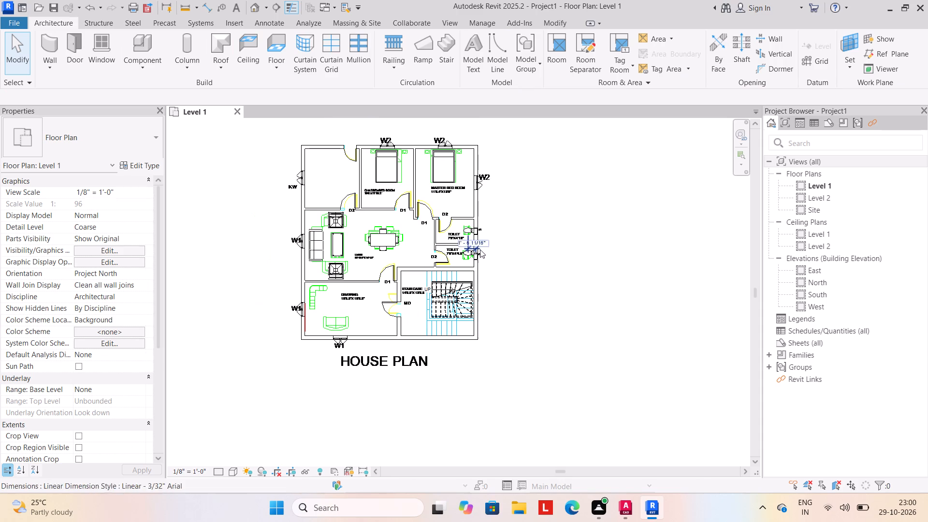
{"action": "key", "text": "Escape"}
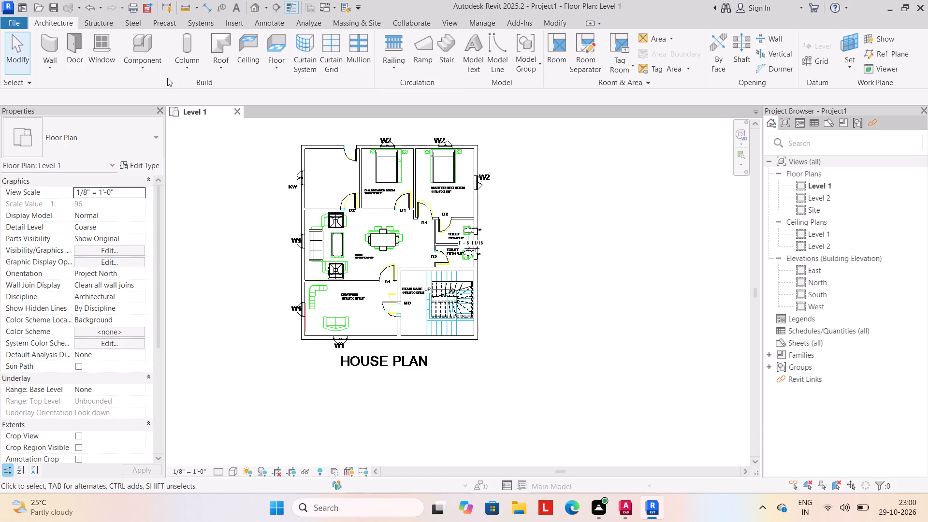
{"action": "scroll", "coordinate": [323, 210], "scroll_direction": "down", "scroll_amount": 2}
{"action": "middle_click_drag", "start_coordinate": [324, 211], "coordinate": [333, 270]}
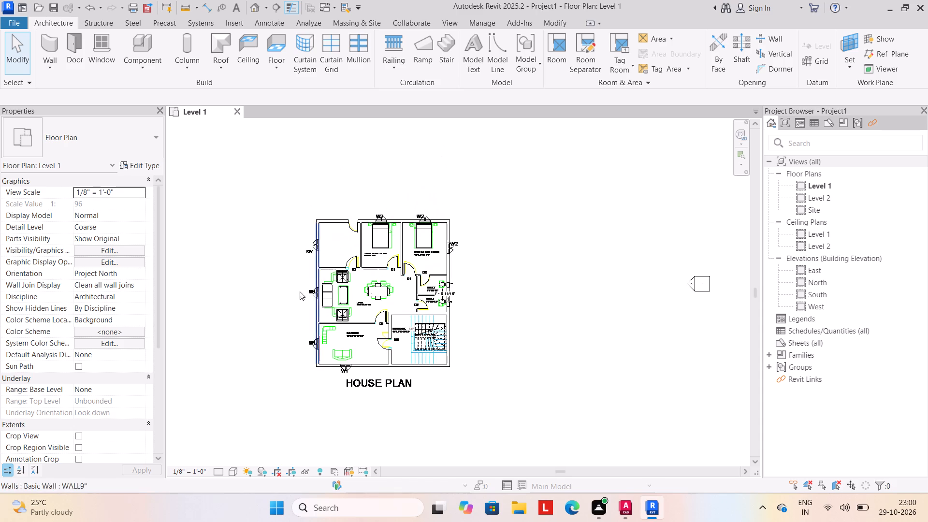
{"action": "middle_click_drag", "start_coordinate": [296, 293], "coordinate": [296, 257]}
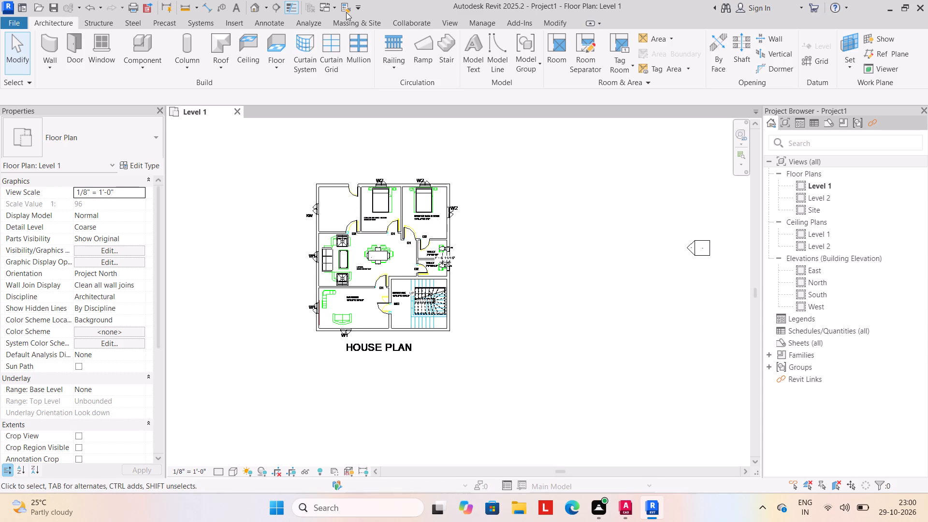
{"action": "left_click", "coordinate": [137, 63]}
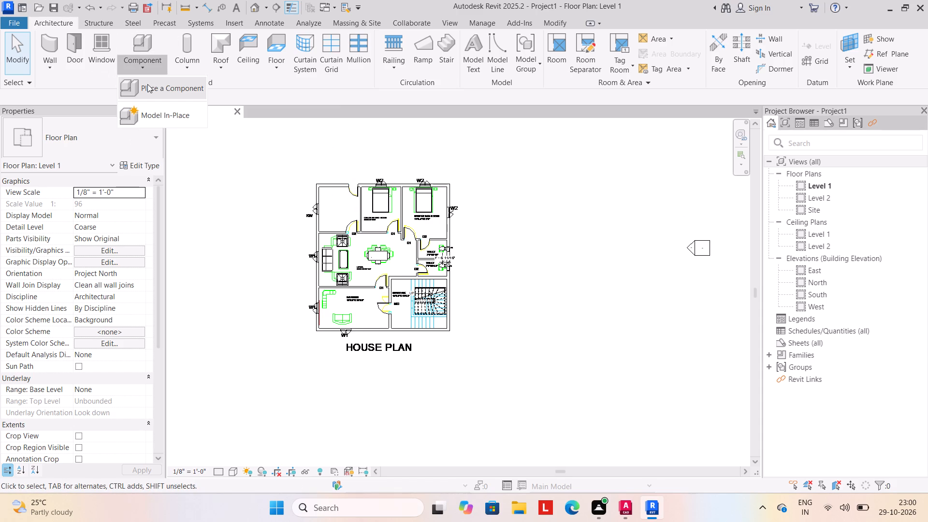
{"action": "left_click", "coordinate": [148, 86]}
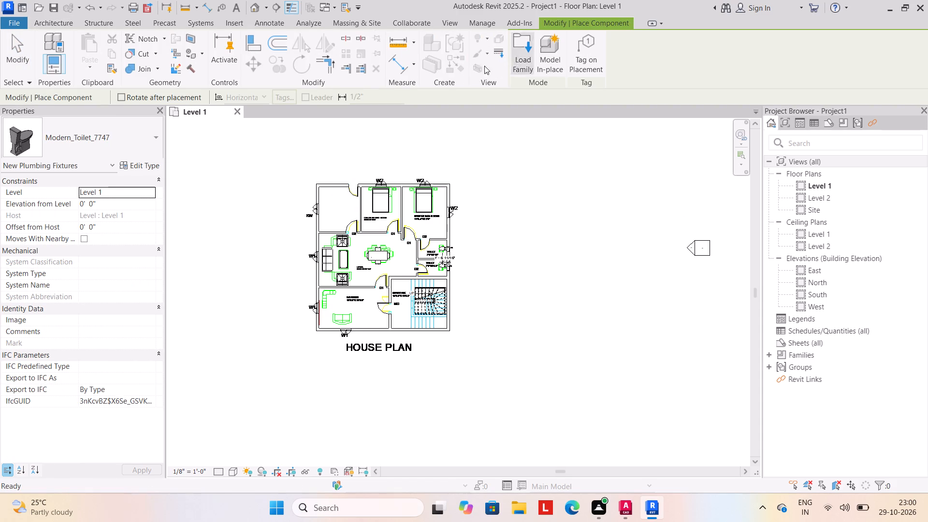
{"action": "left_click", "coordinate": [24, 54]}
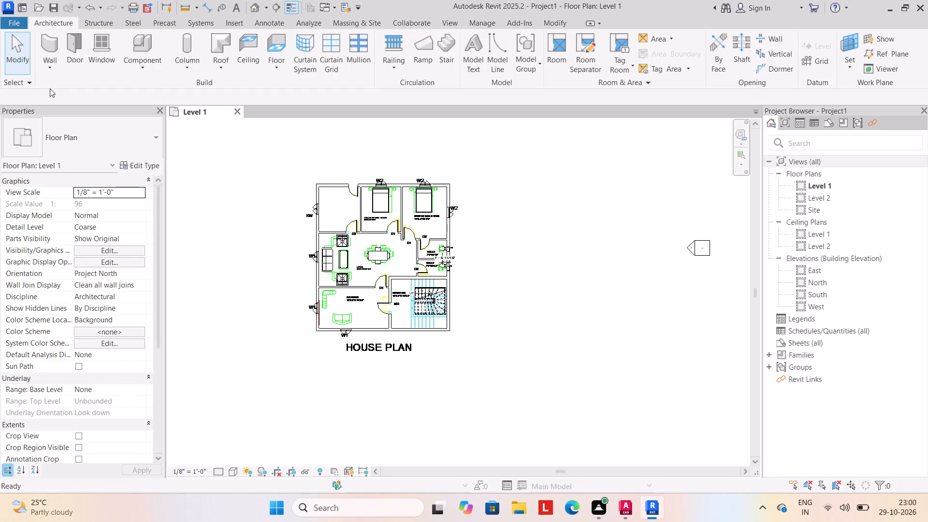
Draw a rectangular WALL4.5" compound wall 5' high around the house, about 11'-5" beyond its north wall and 6'-3" beyond its east wall.
{"action": "left_click", "coordinate": [45, 70]}
{"action": "left_click", "coordinate": [66, 84]}
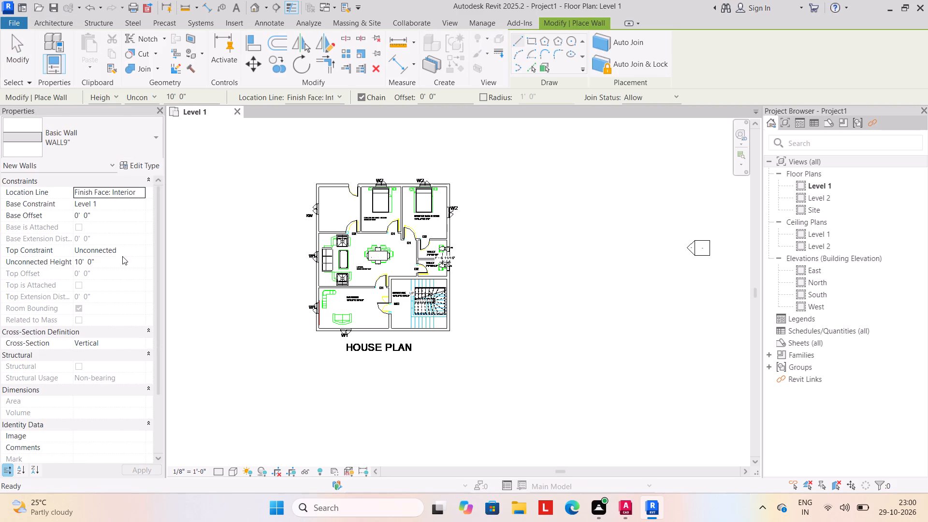
{"action": "left_click", "coordinate": [123, 260]}
{"action": "type", "text": "5'"}
{"action": "key", "text": "Return"}
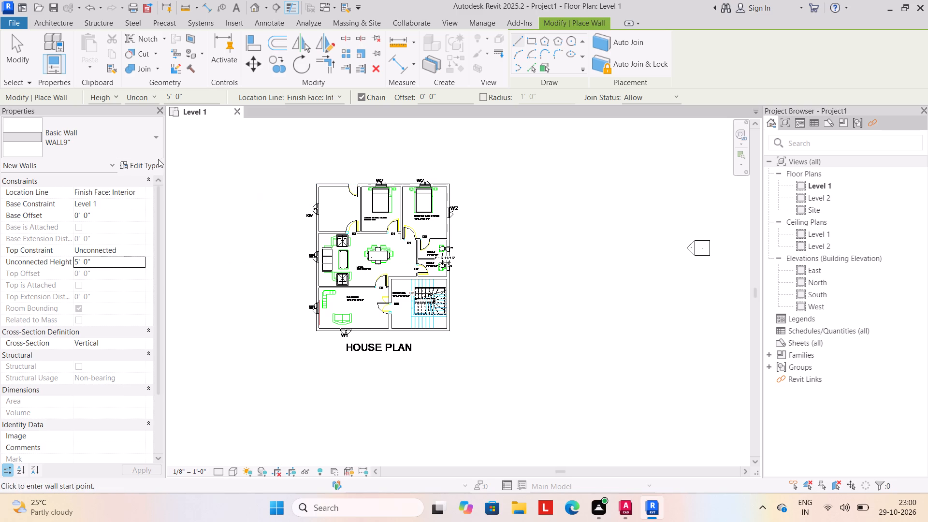
{"action": "left_click", "coordinate": [157, 139]}
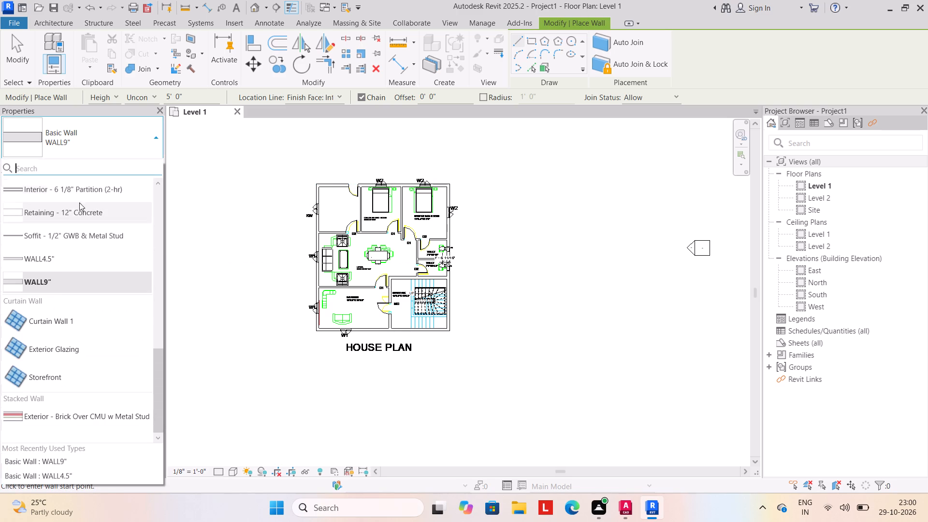
{"action": "left_click", "coordinate": [55, 261]}
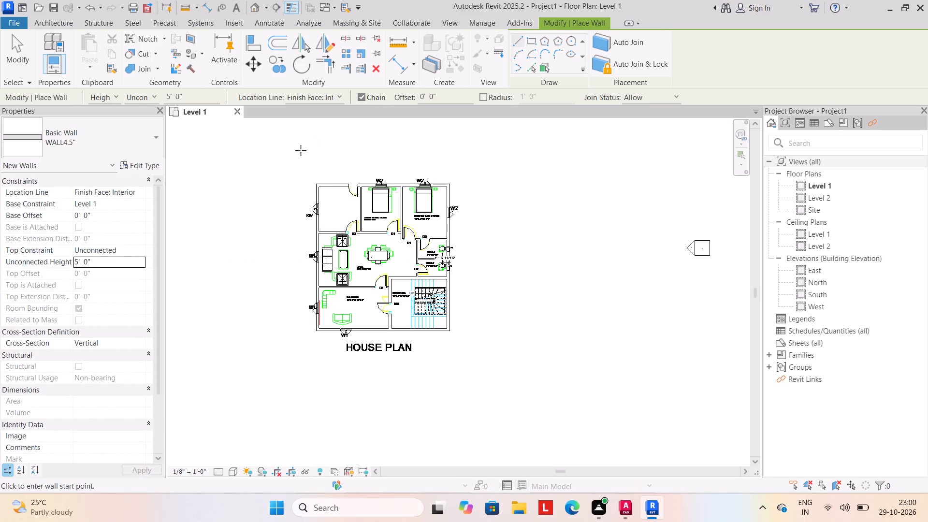
{"action": "left_click", "coordinate": [533, 38]}
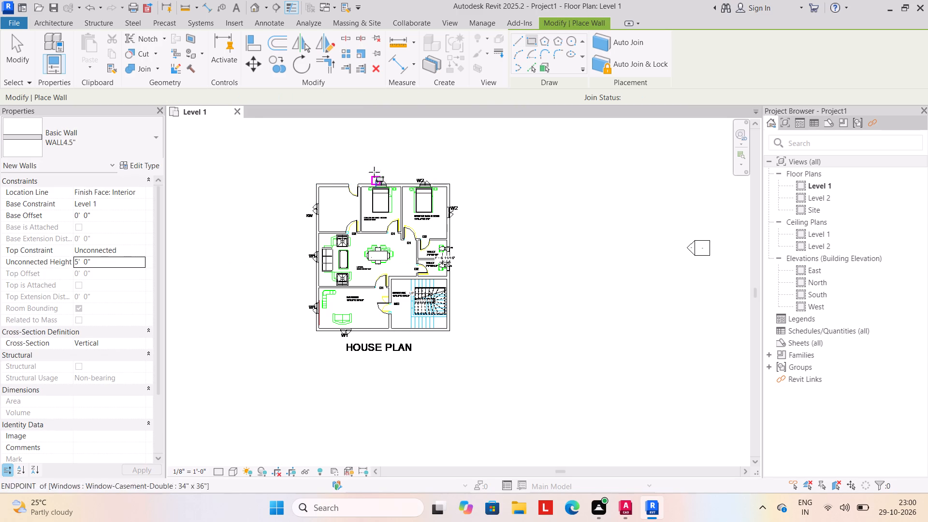
{"action": "left_click", "coordinate": [303, 143]}
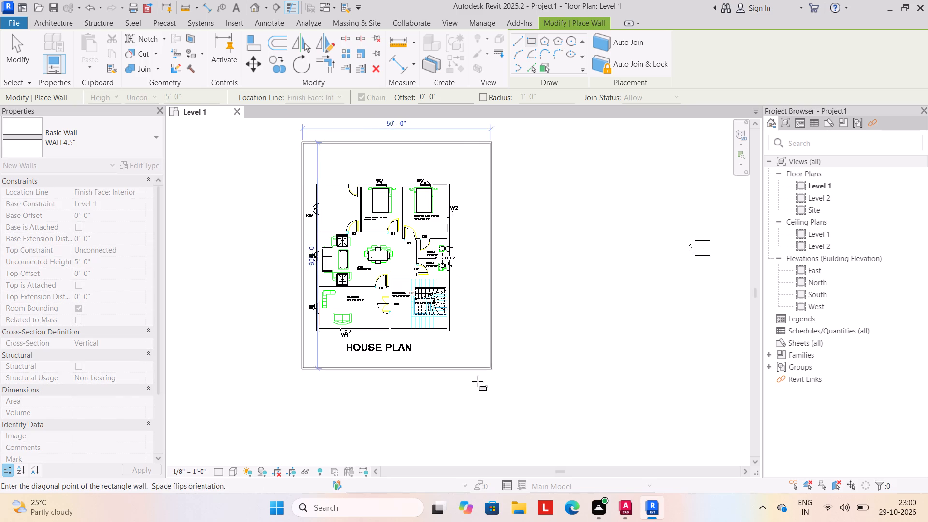
{"action": "left_click", "coordinate": [471, 391]}
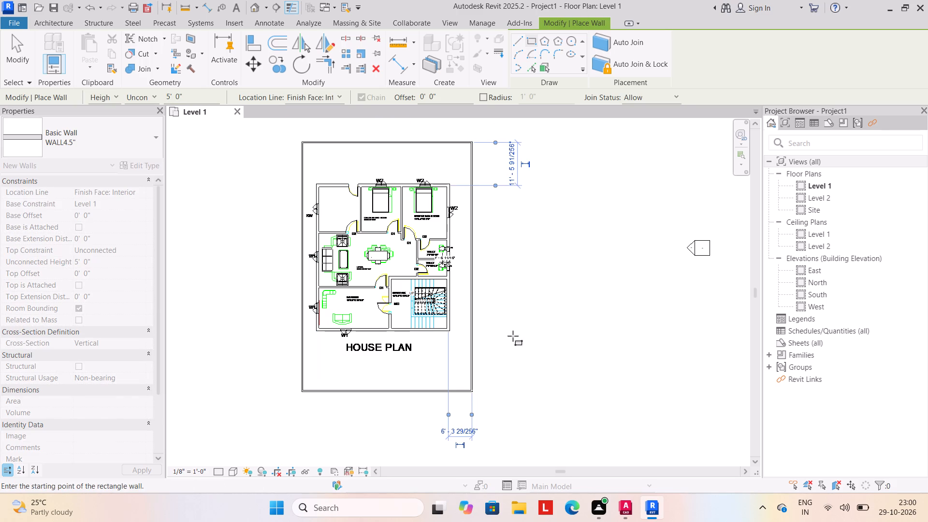
{"action": "key", "text": "Escape"}
{"action": "key", "text": "Escape"}
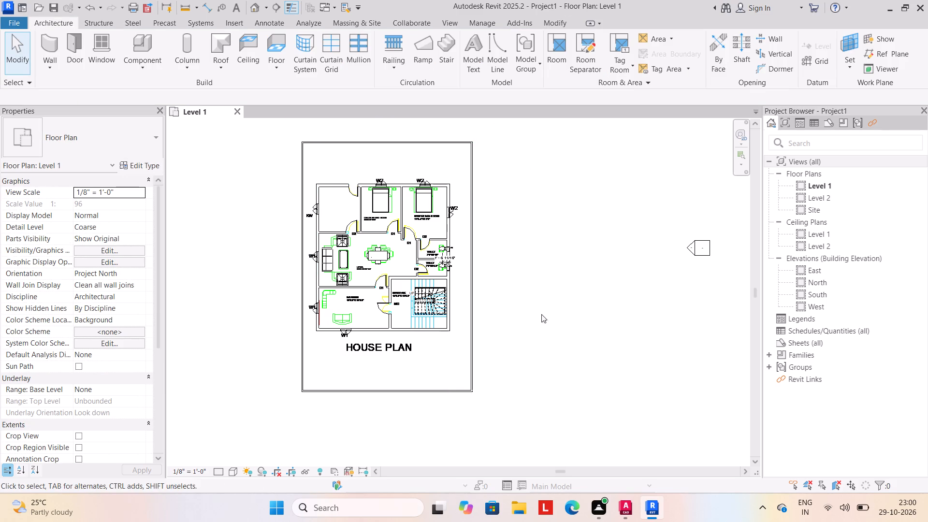
Split the south compound wall at two points in front of the house and delete the middle segment to leave a gate opening.
{"action": "left_click", "coordinate": [548, 17]}
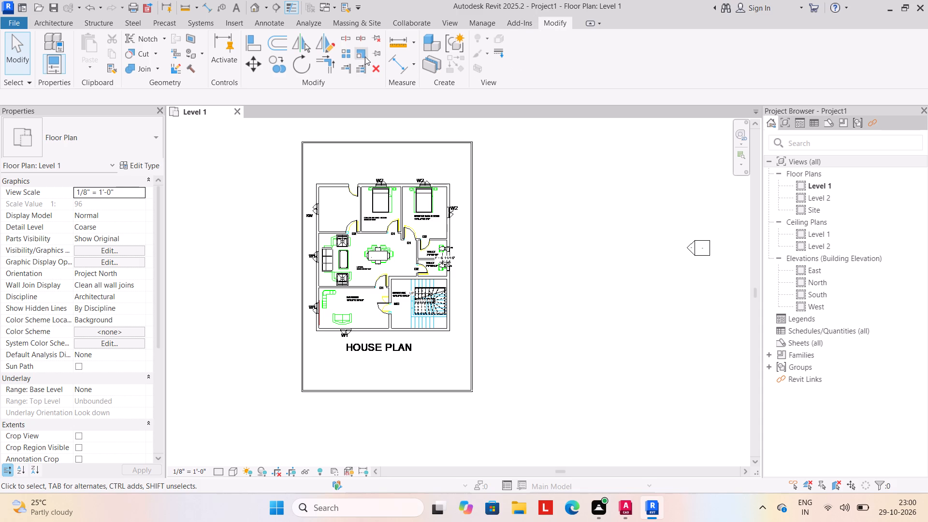
{"action": "left_click", "coordinate": [343, 37]}
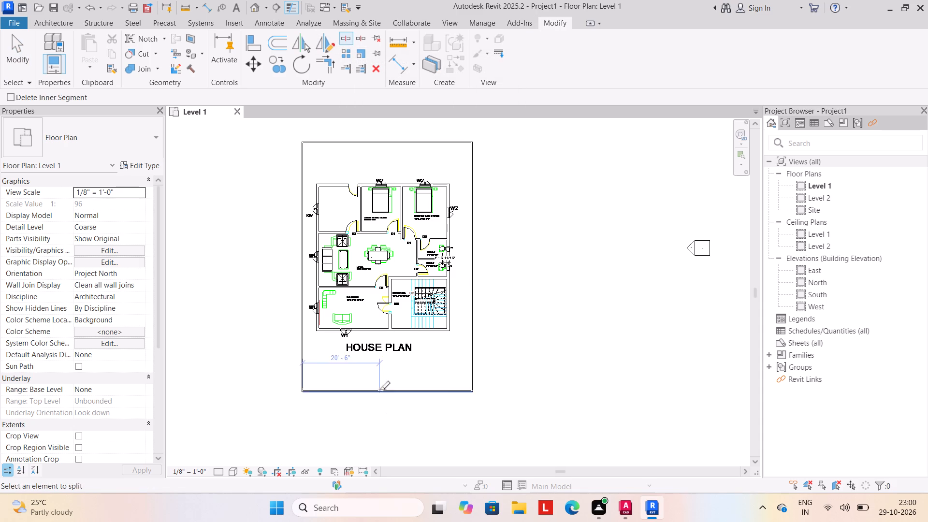
{"action": "left_click_drag", "start_coordinate": [359, 387], "coordinate": [364, 388]}
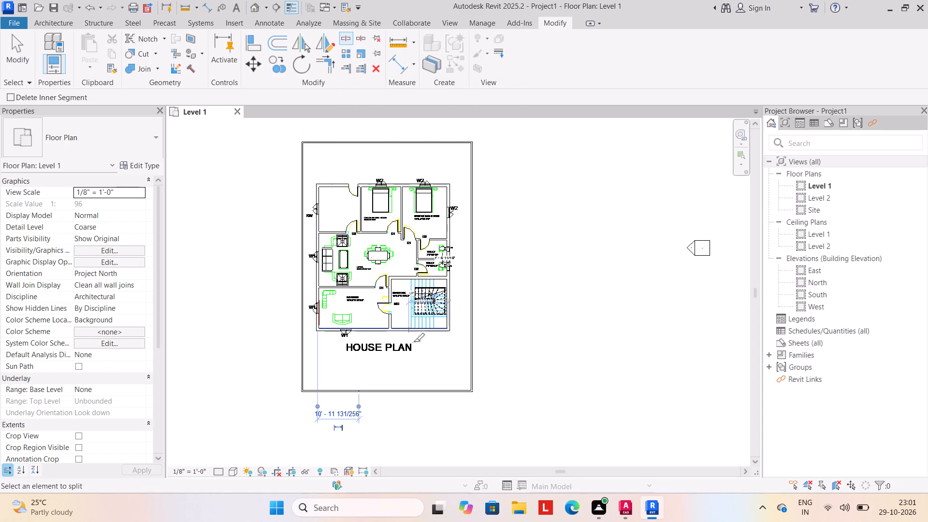
{"action": "left_click", "coordinate": [423, 389]}
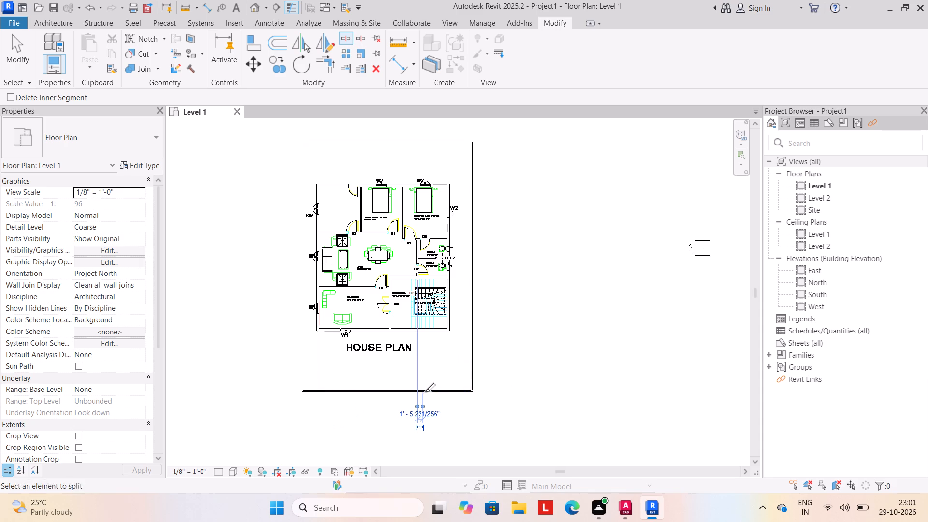
{"action": "key", "text": "Escape"}
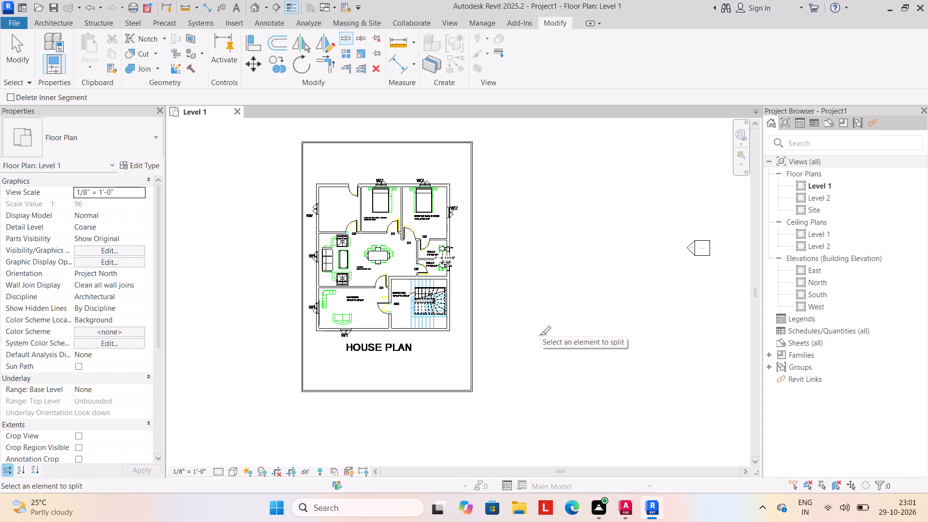
{"action": "key", "text": "Escape"}
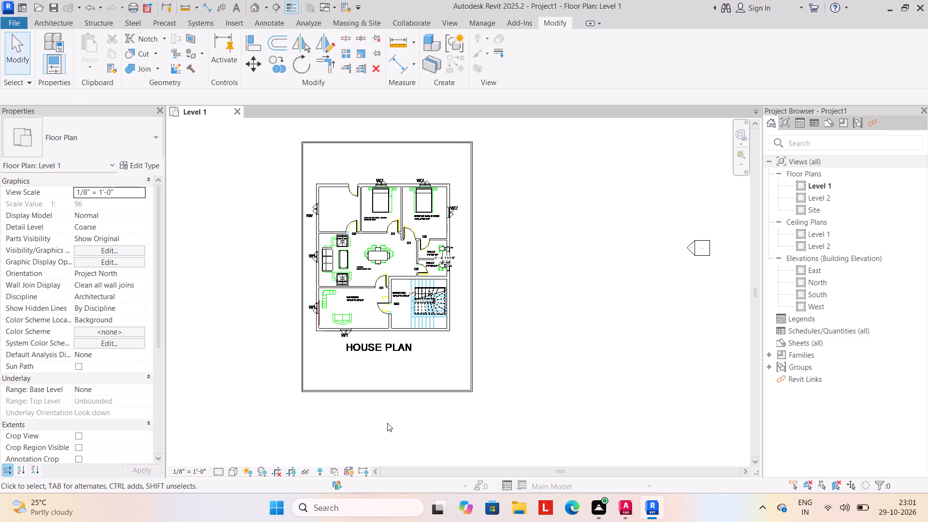
{"action": "left_click", "coordinate": [402, 393]}
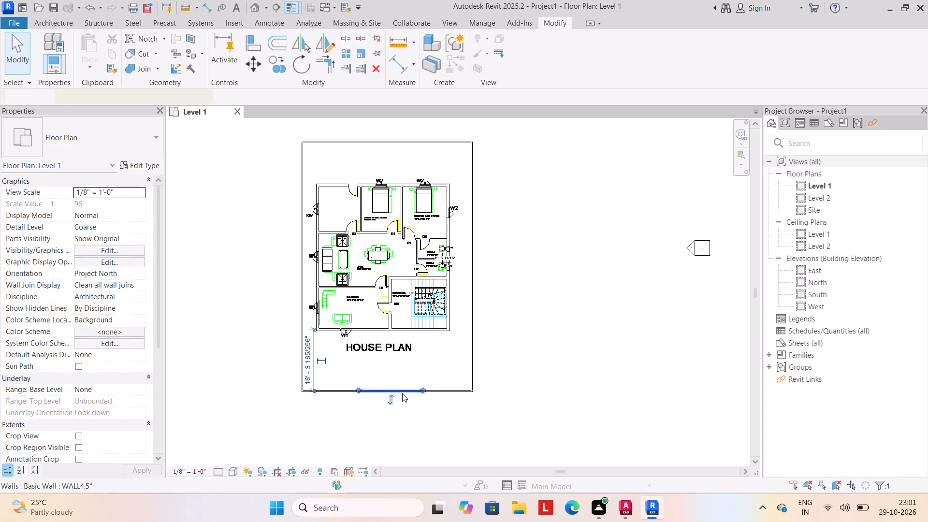
{"action": "key", "text": "Delete"}
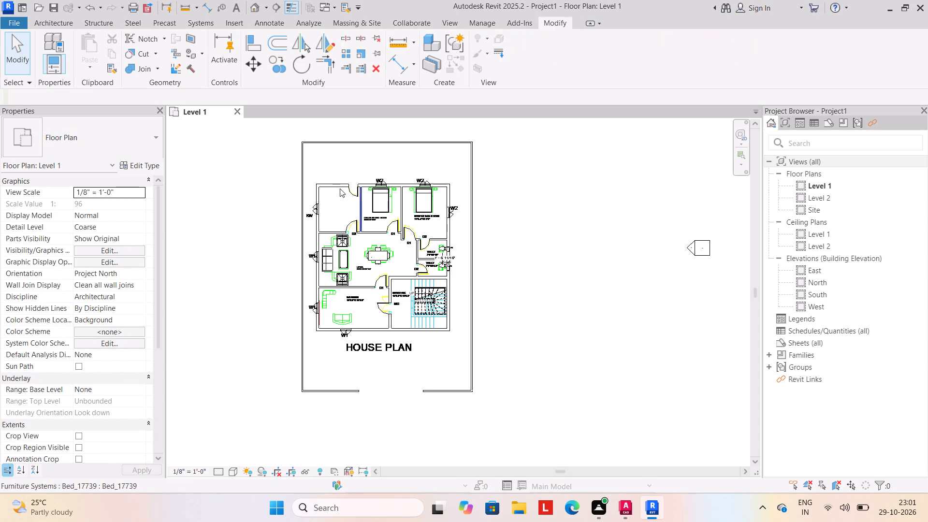
Create a rectangular Generic - 12" floor on Level 1, spanning between opposite outer corners of the compound wall.
{"action": "left_click", "coordinate": [56, 21]}
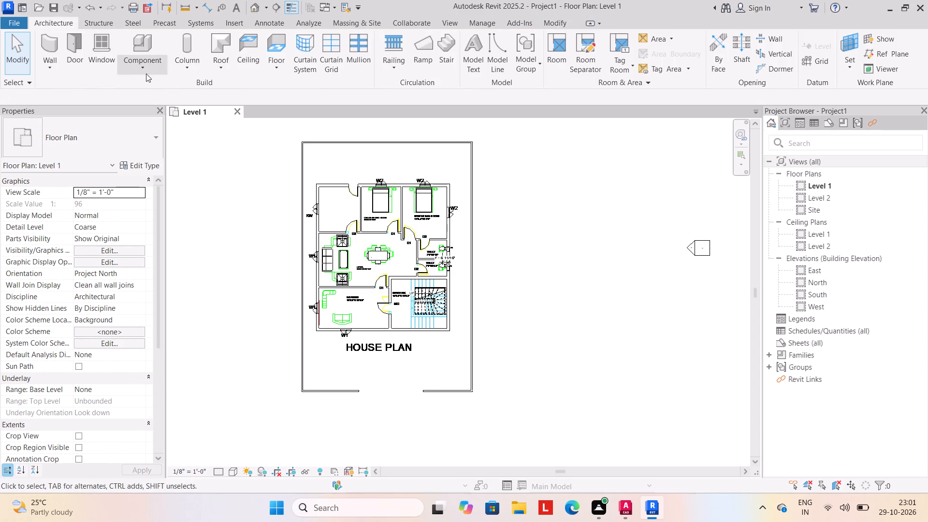
{"action": "left_click", "coordinate": [275, 69]}
{"action": "left_click", "coordinate": [279, 87]}
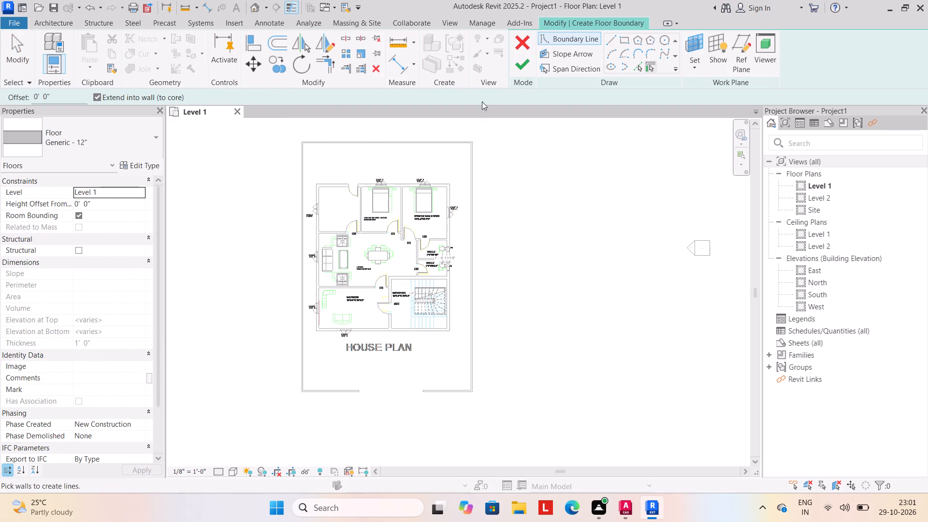
{"action": "left_click", "coordinate": [621, 40]}
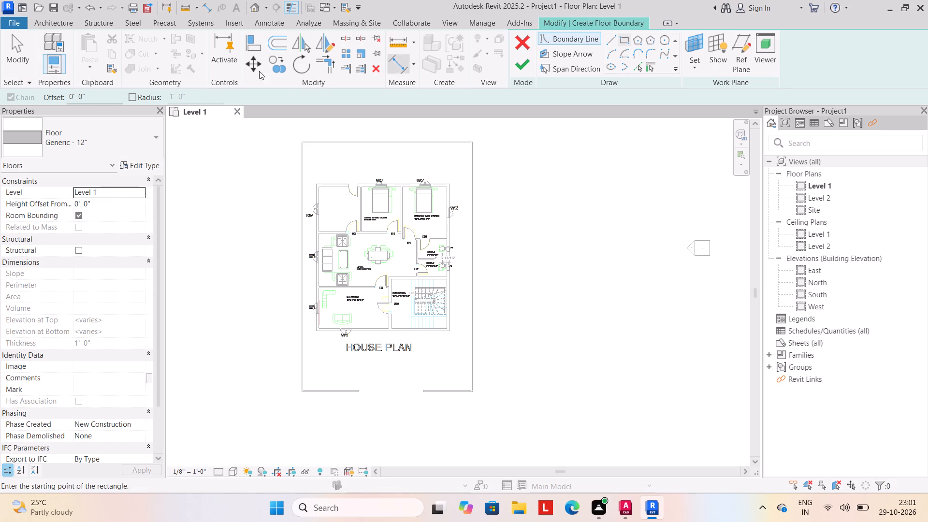
{"action": "left_click", "coordinate": [622, 34]}
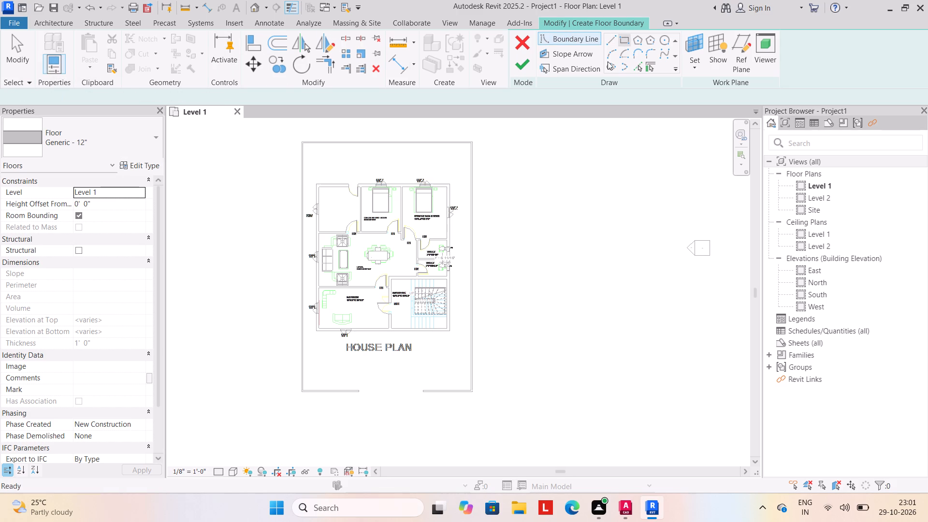
{"action": "scroll", "coordinate": [348, 201], "scroll_direction": "down", "scroll_amount": 2}
{"action": "middle_click", "coordinate": [348, 201]}
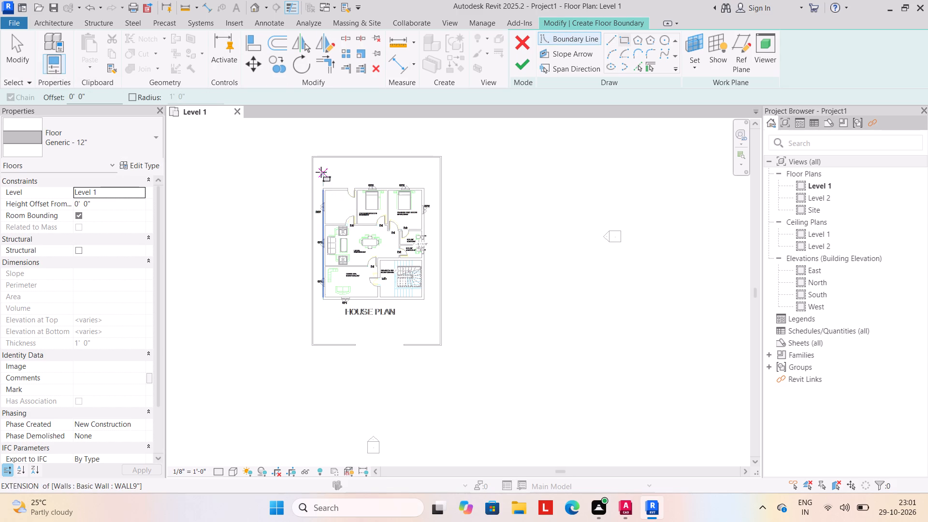
{"action": "scroll", "coordinate": [317, 158], "scroll_direction": "up", "scroll_amount": 5}
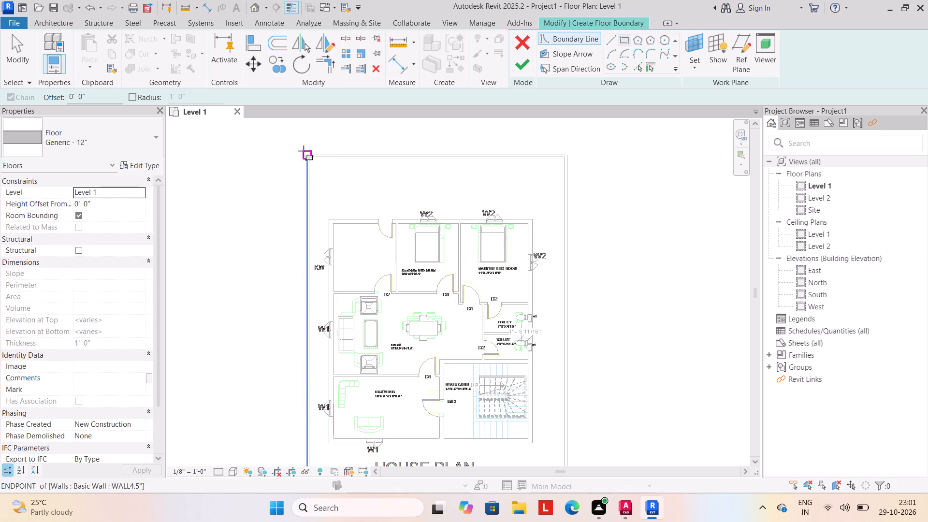
{"action": "left_click", "coordinate": [306, 149]}
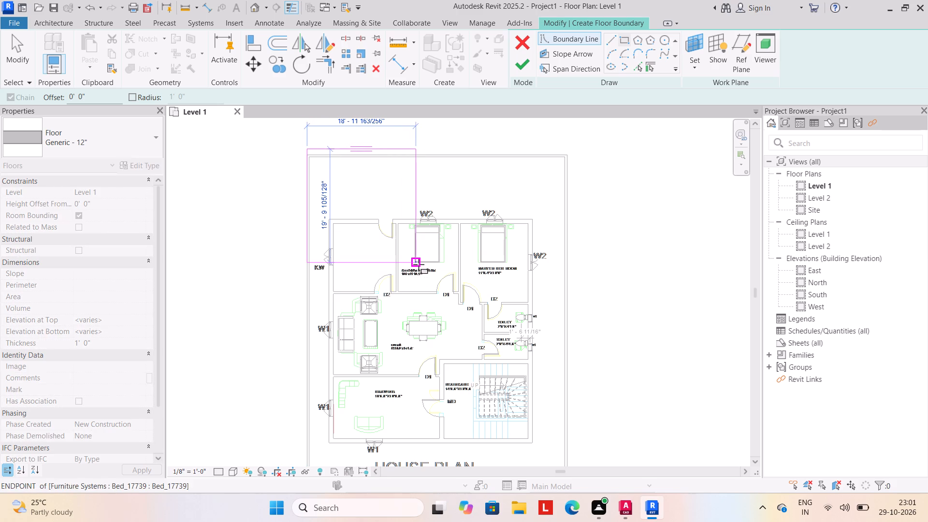
{"action": "key", "text": "Escape"}
{"action": "scroll", "coordinate": [302, 169], "scroll_direction": "up", "scroll_amount": 3}
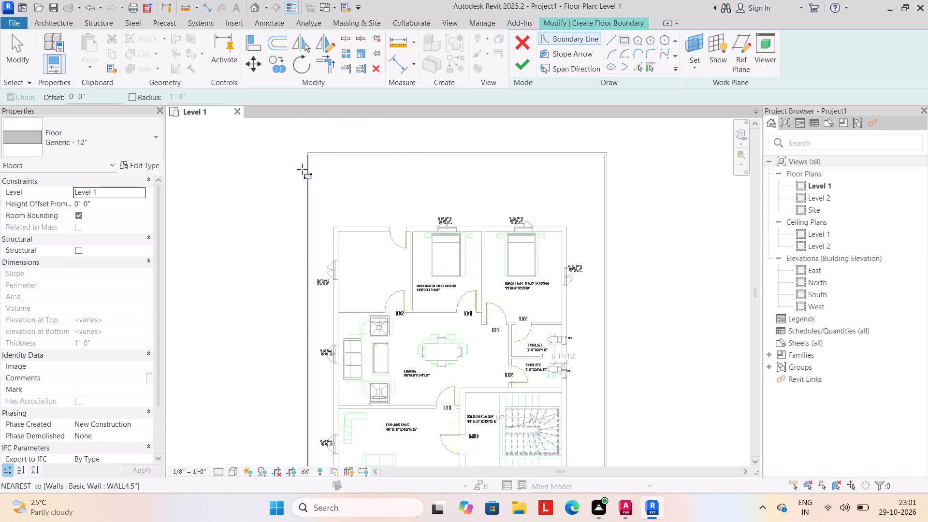
{"action": "scroll", "coordinate": [302, 169], "scroll_direction": "up", "scroll_amount": 2}
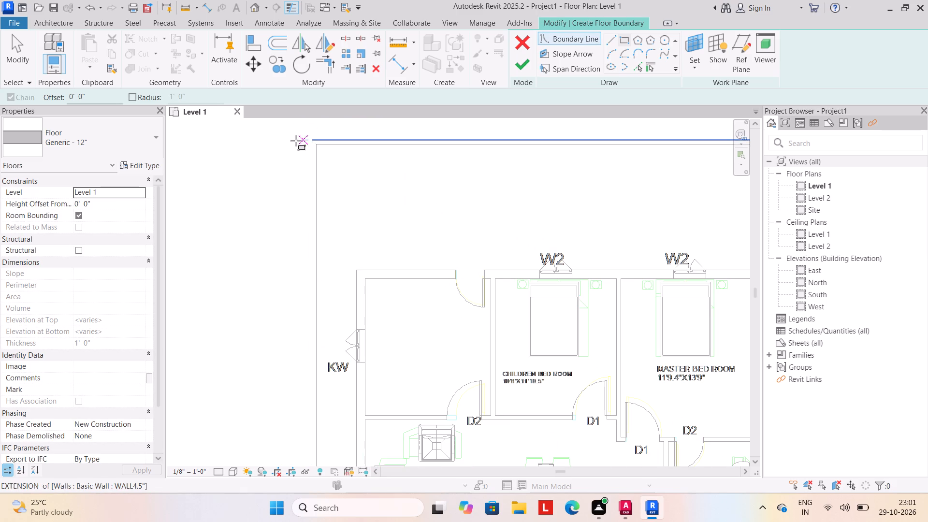
{"action": "left_click", "coordinate": [312, 137]}
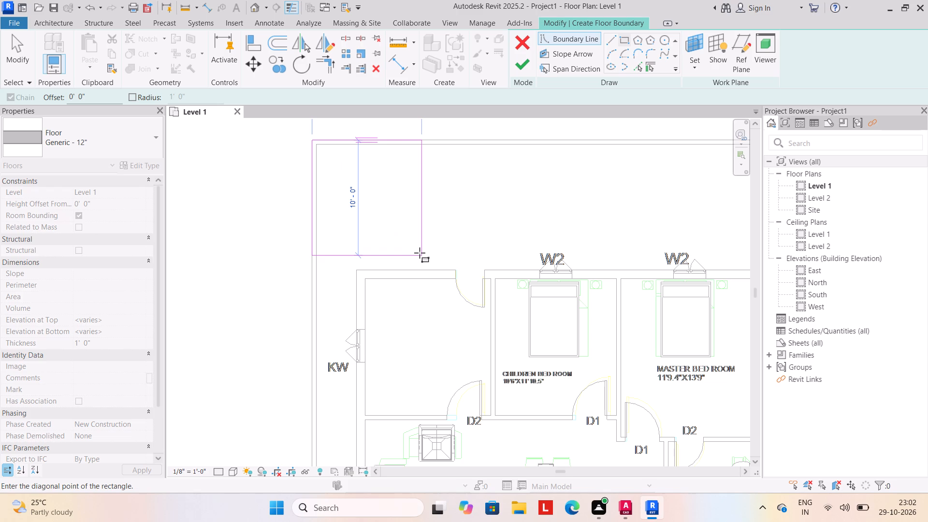
{"action": "scroll", "coordinate": [426, 298], "scroll_direction": "down", "scroll_amount": 3}
{"action": "middle_click_drag", "start_coordinate": [427, 301], "coordinate": [389, 225]}
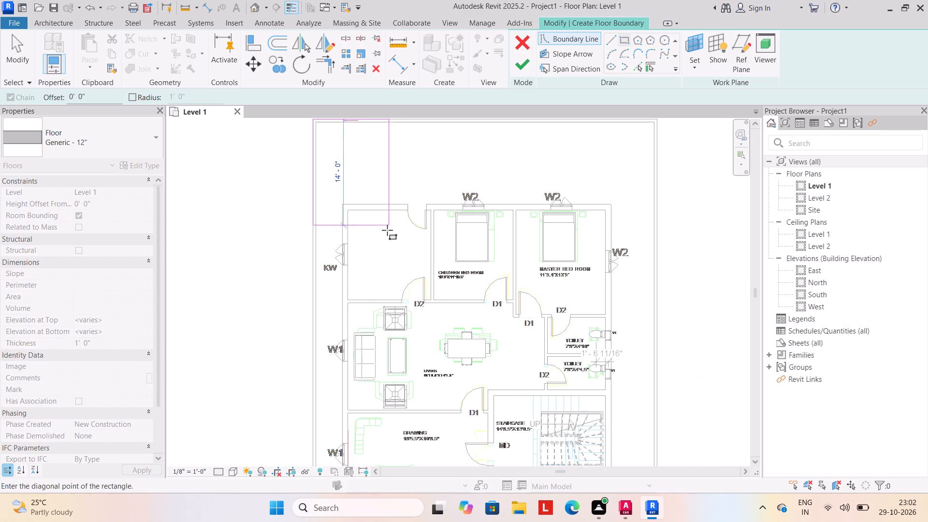
{"action": "scroll", "coordinate": [528, 374], "scroll_direction": "down", "scroll_amount": 2}
{"action": "middle_click_drag", "start_coordinate": [528, 374], "coordinate": [485, 295]}
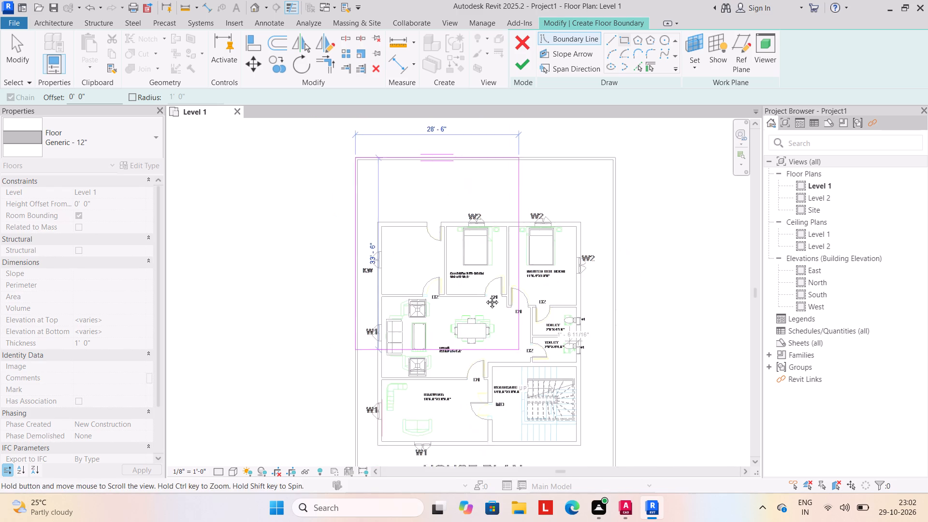
{"action": "middle_click_drag", "start_coordinate": [485, 295], "coordinate": [470, 273]}
{"action": "scroll", "coordinate": [531, 385], "scroll_direction": "down", "scroll_amount": 2}
{"action": "middle_click_drag", "start_coordinate": [531, 385], "coordinate": [522, 339]}
{"action": "scroll", "coordinate": [562, 407], "scroll_direction": "up", "scroll_amount": 4}
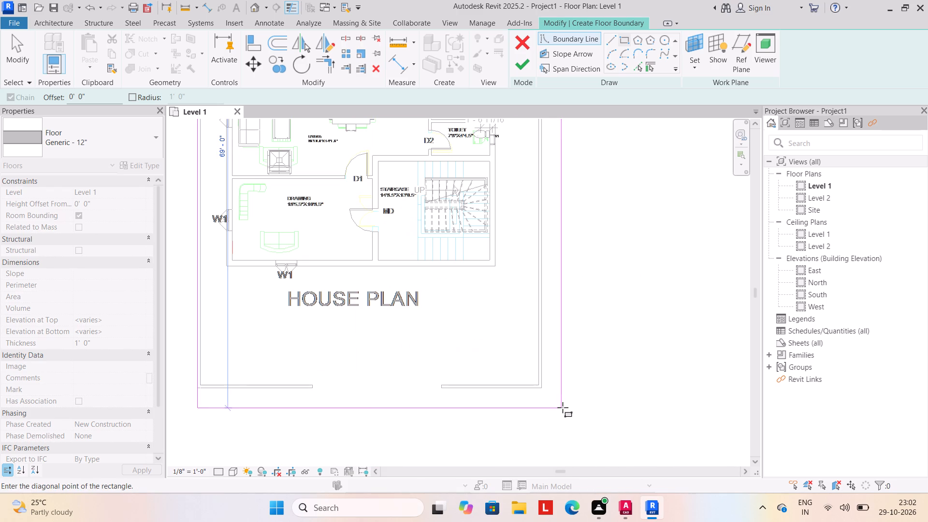
{"action": "left_click", "coordinate": [543, 389]}
{"action": "left_click", "coordinate": [519, 60]}
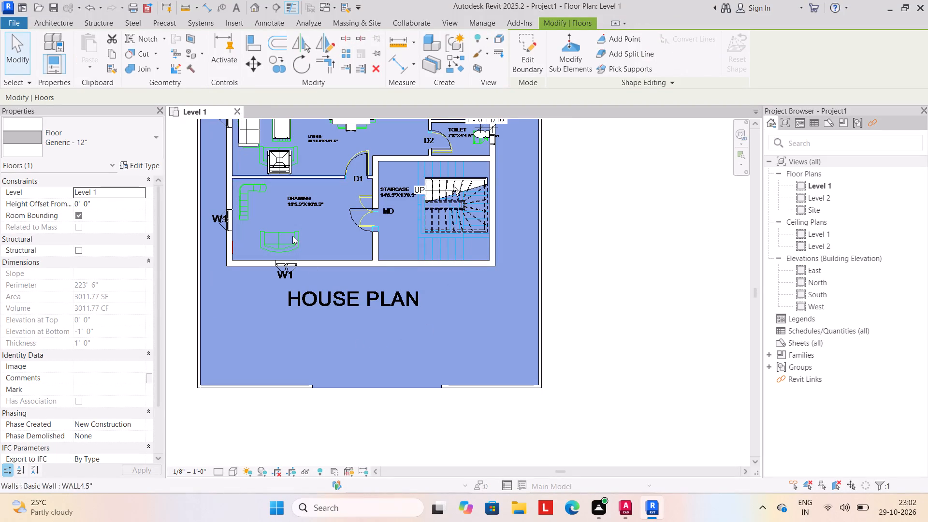
Set the structure layer thickness of the Generic - 12" floor type to 6".
{"action": "left_click_drag", "start_coordinate": [297, 399], "coordinate": [302, 397]}
{"action": "left_click", "coordinate": [340, 388]}
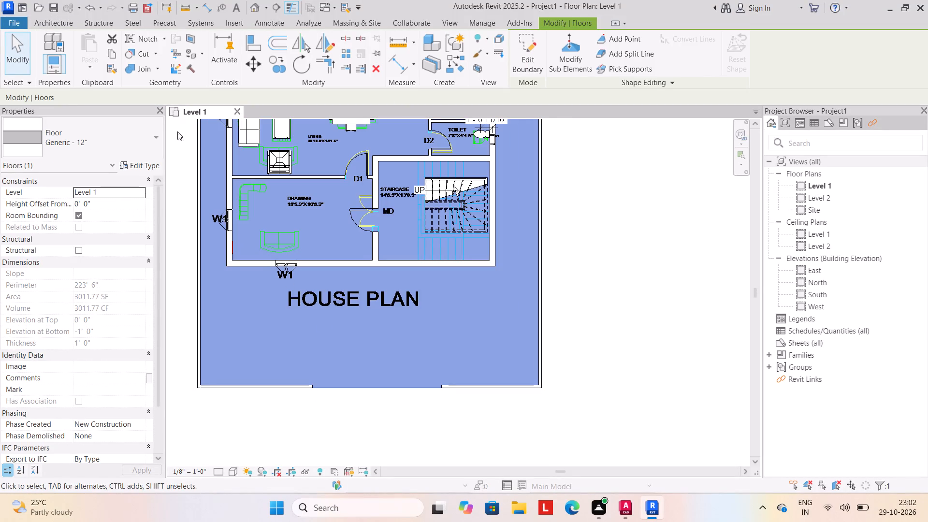
{"action": "left_click", "coordinate": [148, 168]}
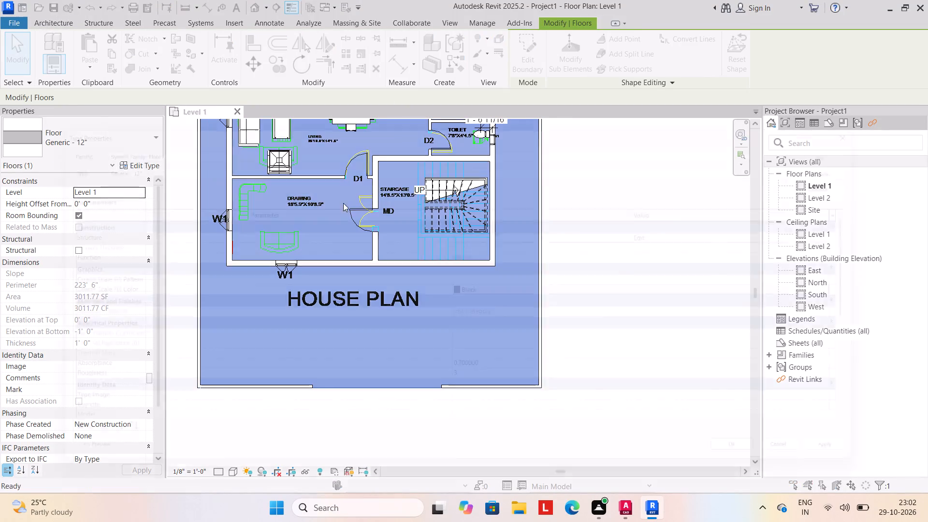
{"action": "left_click", "coordinate": [521, 230]}
{"action": "left_click", "coordinate": [454, 234]}
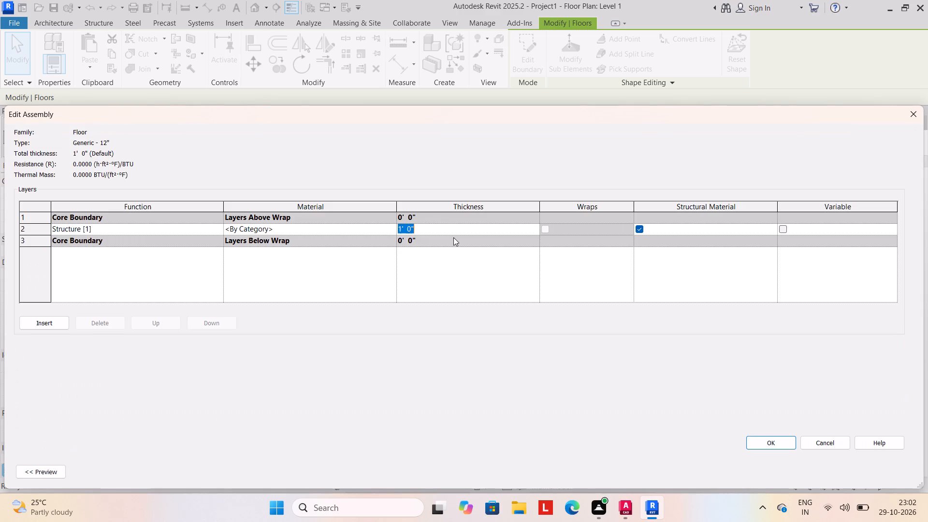
{"action": "type", "text": "6\""}
{"action": "left_click", "coordinate": [770, 443]}
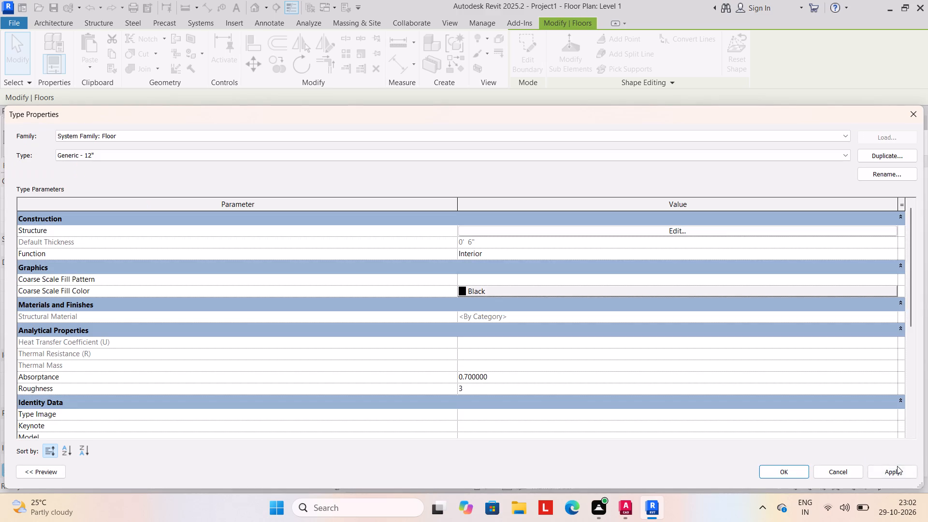
{"action": "left_click", "coordinate": [897, 466]}
{"action": "left_click", "coordinate": [785, 471]}
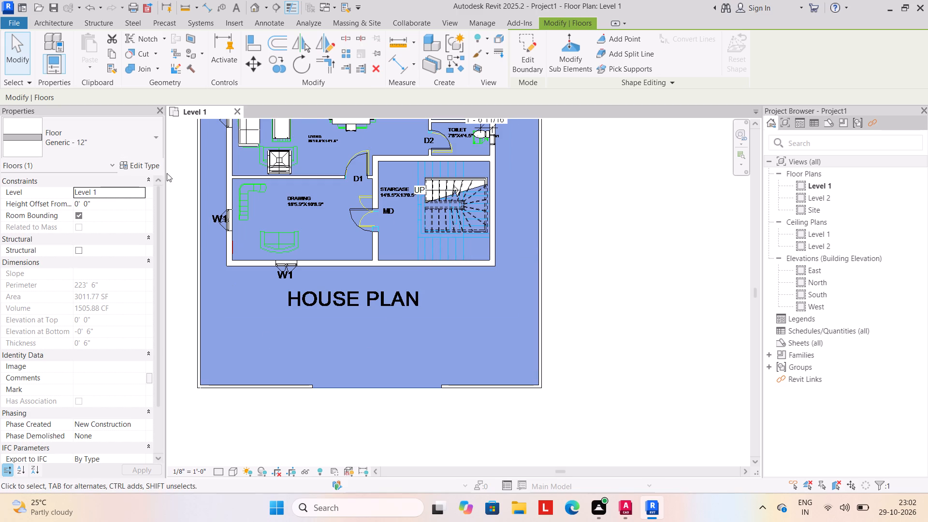
{"action": "left_click", "coordinate": [147, 164]}
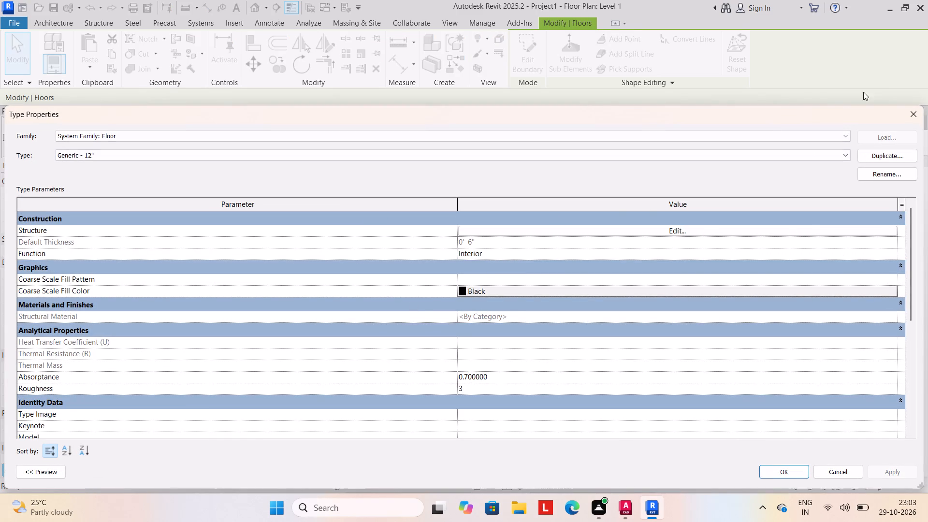
{"action": "left_click", "coordinate": [917, 111]}
{"action": "left_click", "coordinate": [627, 279]}
Open the default 3D view and display the model with shaded surfaces.
{"action": "scroll", "coordinate": [586, 292], "scroll_direction": "down", "scroll_amount": 2}
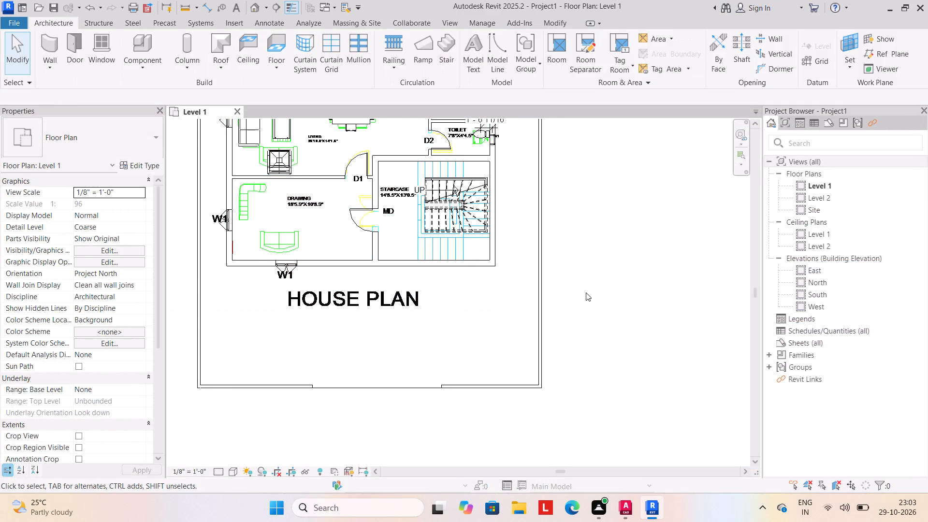
{"action": "scroll", "coordinate": [586, 292], "scroll_direction": "down", "scroll_amount": 4}
{"action": "middle_click_drag", "start_coordinate": [586, 282], "coordinate": [583, 296]}
{"action": "scroll", "coordinate": [577, 297], "scroll_direction": "down", "scroll_amount": 3}
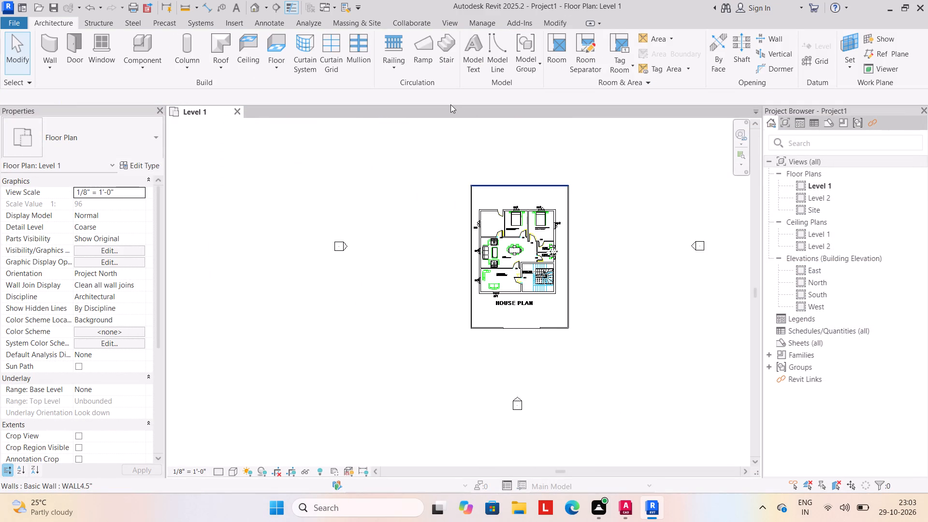
{"action": "middle_click_drag", "start_coordinate": [283, 214], "coordinate": [244, 247]}
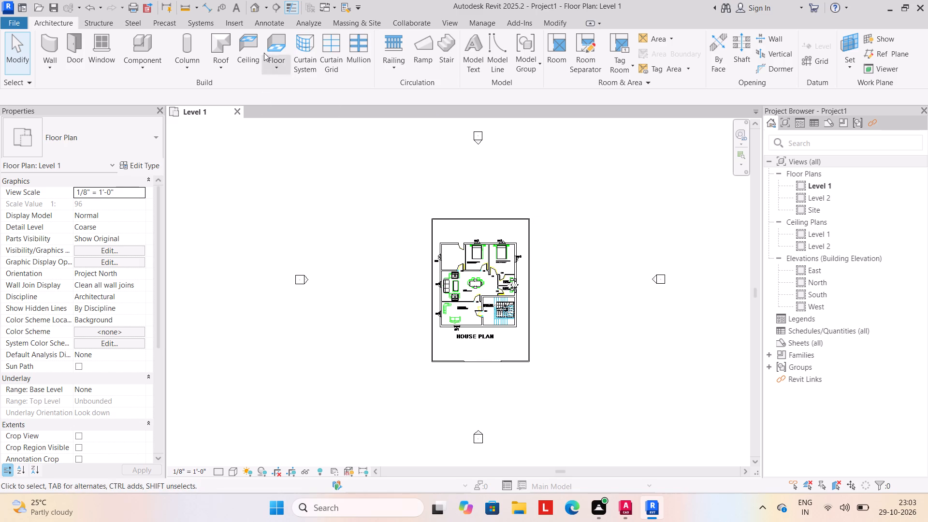
{"action": "left_click", "coordinate": [262, 6]}
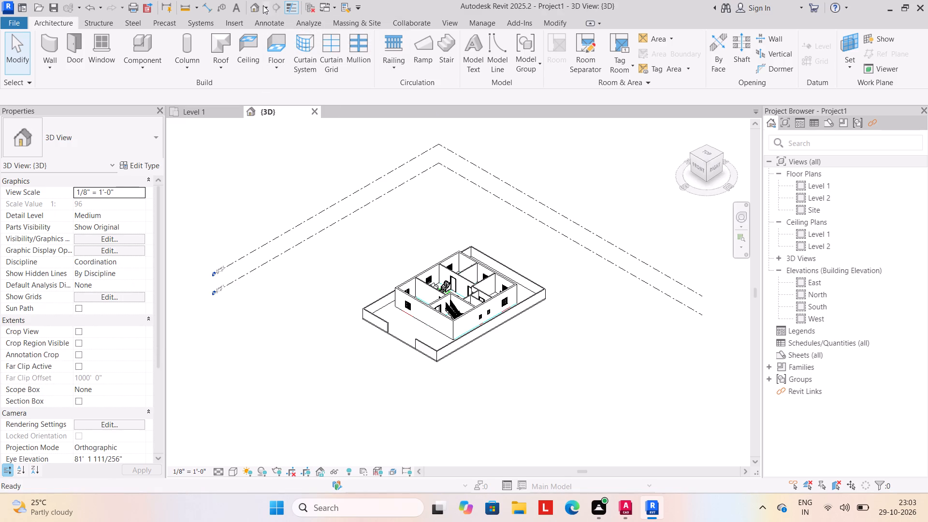
{"action": "left_click", "coordinate": [234, 470]}
{"action": "left_click", "coordinate": [256, 422]}
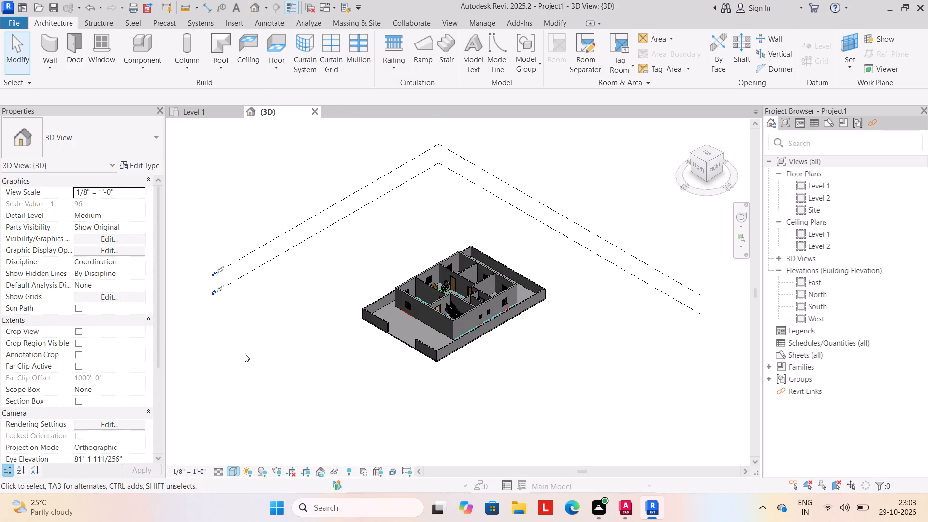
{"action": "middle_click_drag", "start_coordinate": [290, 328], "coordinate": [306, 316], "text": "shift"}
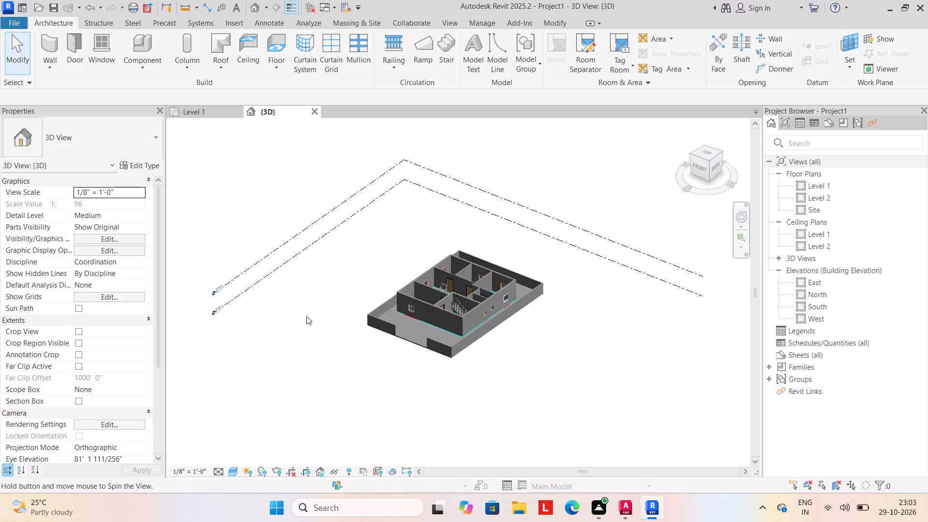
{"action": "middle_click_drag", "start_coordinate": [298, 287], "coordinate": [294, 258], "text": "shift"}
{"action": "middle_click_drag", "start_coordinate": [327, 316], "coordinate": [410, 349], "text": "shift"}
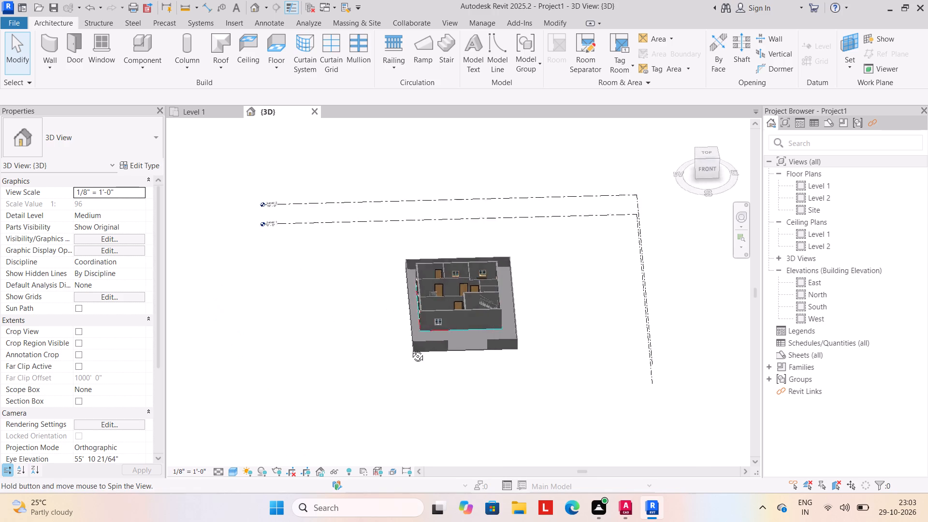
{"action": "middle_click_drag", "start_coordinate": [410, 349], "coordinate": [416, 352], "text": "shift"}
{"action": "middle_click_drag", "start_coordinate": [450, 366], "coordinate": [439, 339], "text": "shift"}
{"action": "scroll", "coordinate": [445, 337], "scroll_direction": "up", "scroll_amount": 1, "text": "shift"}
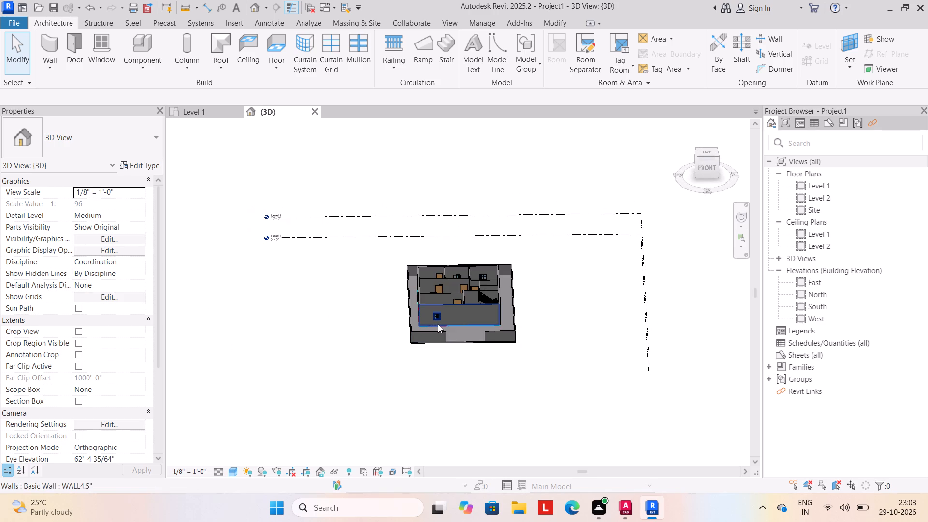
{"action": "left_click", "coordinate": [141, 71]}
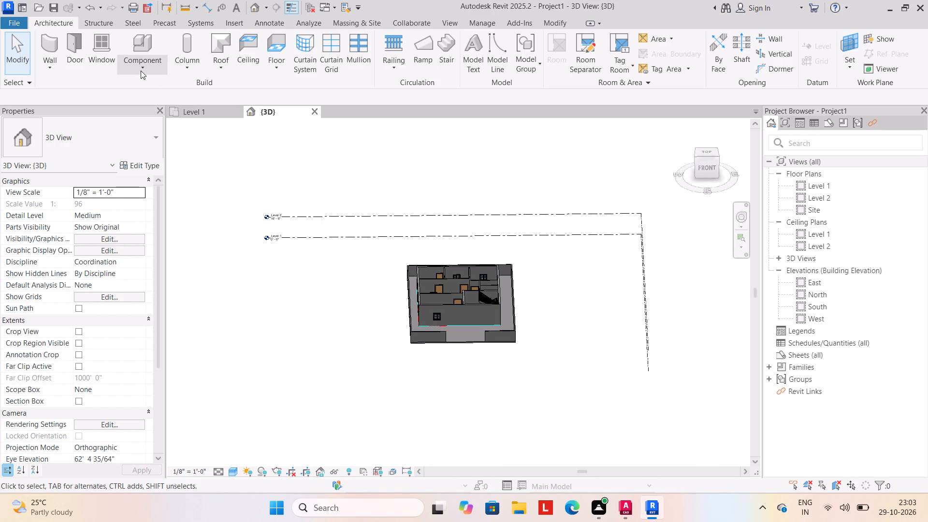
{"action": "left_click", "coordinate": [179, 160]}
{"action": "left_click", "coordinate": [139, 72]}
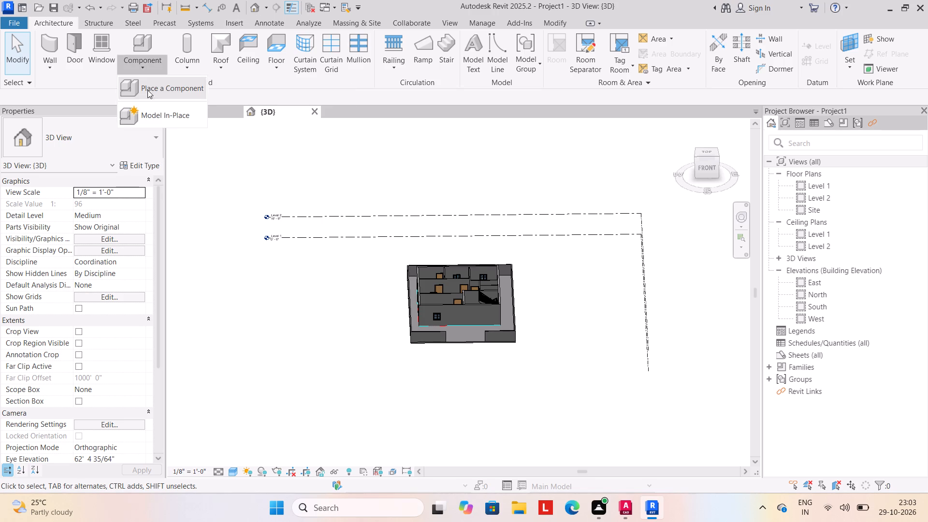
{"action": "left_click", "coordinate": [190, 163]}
Load the gate_7956.0002 family from the Gate folder of the component library.
{"action": "left_click", "coordinate": [141, 75]}
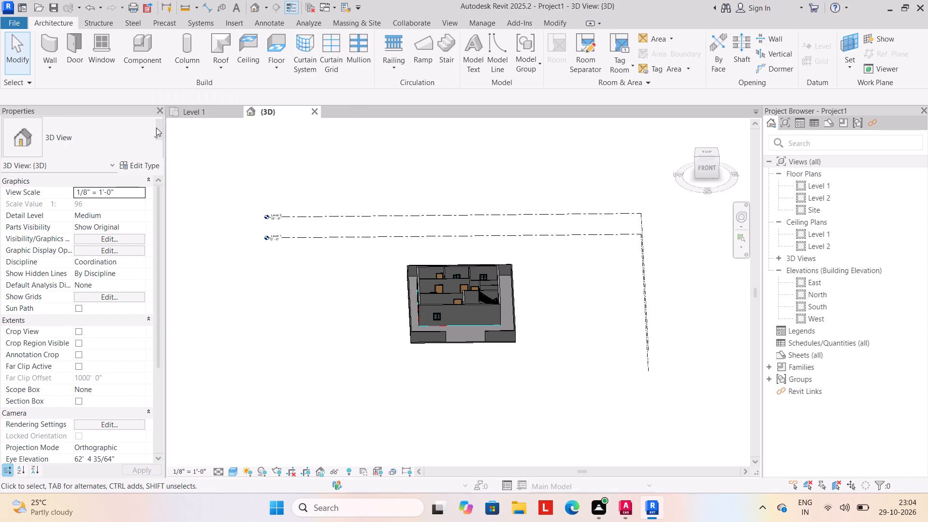
{"action": "left_click", "coordinate": [144, 73]}
{"action": "left_click", "coordinate": [155, 87]}
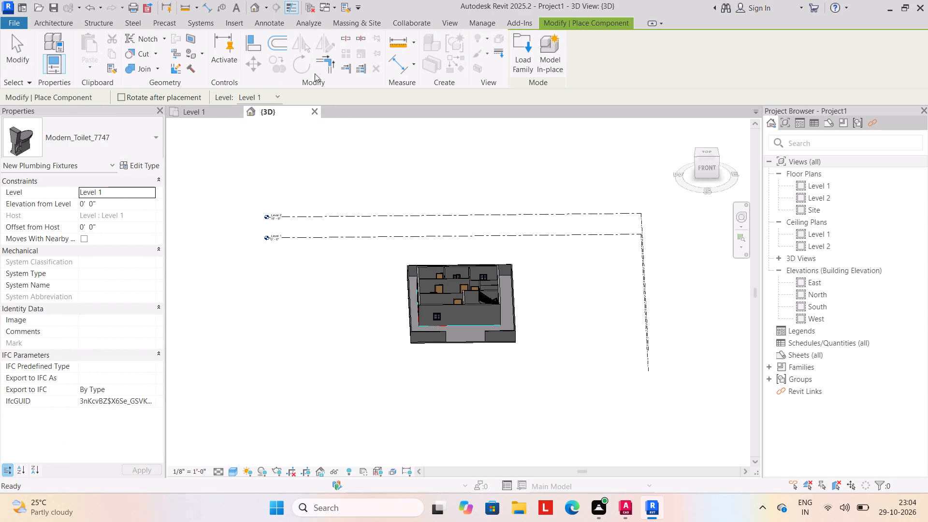
{"action": "left_click", "coordinate": [524, 48]}
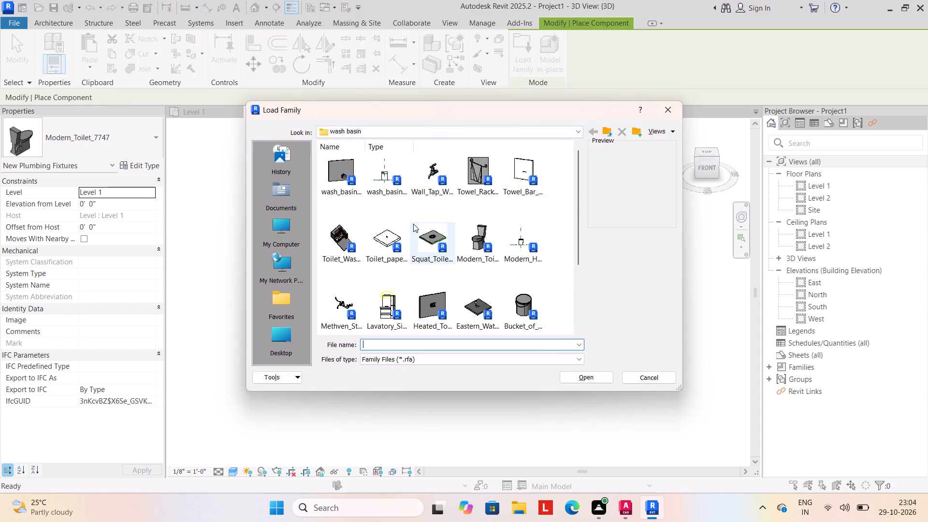
{"action": "scroll", "coordinate": [428, 250], "scroll_direction": "down", "scroll_amount": 5}
{"action": "left_click", "coordinate": [610, 126]}
{"action": "scroll", "coordinate": [474, 275], "scroll_direction": "down", "scroll_amount": 11}
{"action": "scroll", "coordinate": [527, 246], "scroll_direction": "down", "scroll_amount": 3}
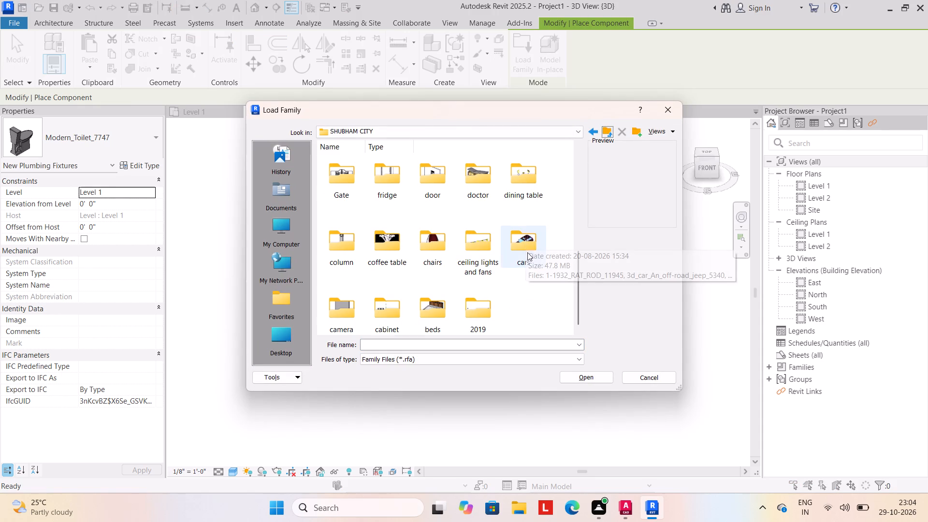
{"action": "scroll", "coordinate": [527, 252], "scroll_direction": "down", "scroll_amount": 3}
{"action": "scroll", "coordinate": [416, 282], "scroll_direction": "up", "scroll_amount": 3}
{"action": "scroll", "coordinate": [416, 282], "scroll_direction": "down", "scroll_amount": 3}
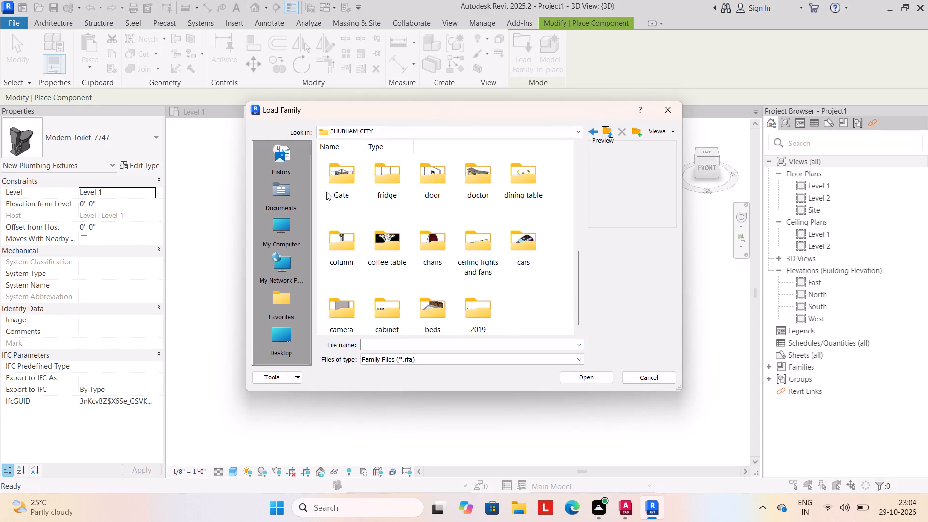
{"action": "double_click", "coordinate": [335, 169]}
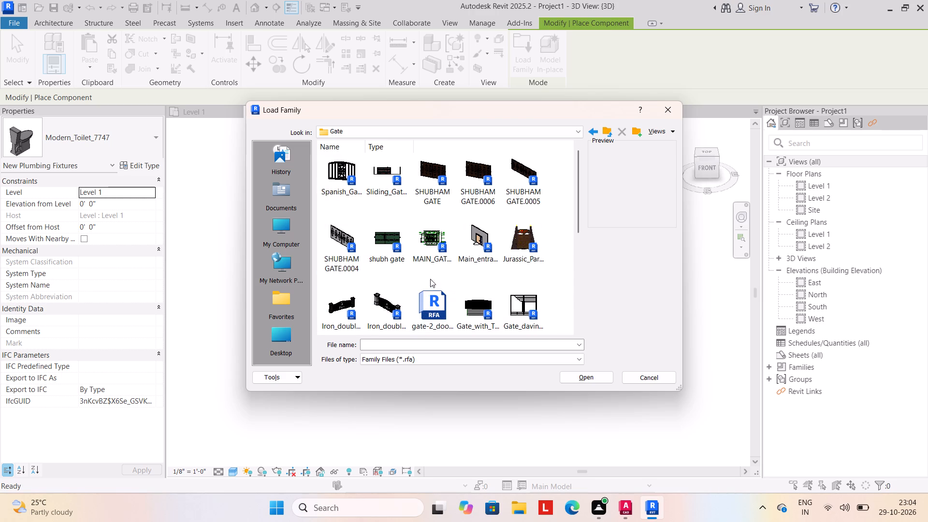
{"action": "scroll", "coordinate": [426, 283], "scroll_direction": "down", "scroll_amount": 5}
{"action": "left_click", "coordinate": [380, 225]}
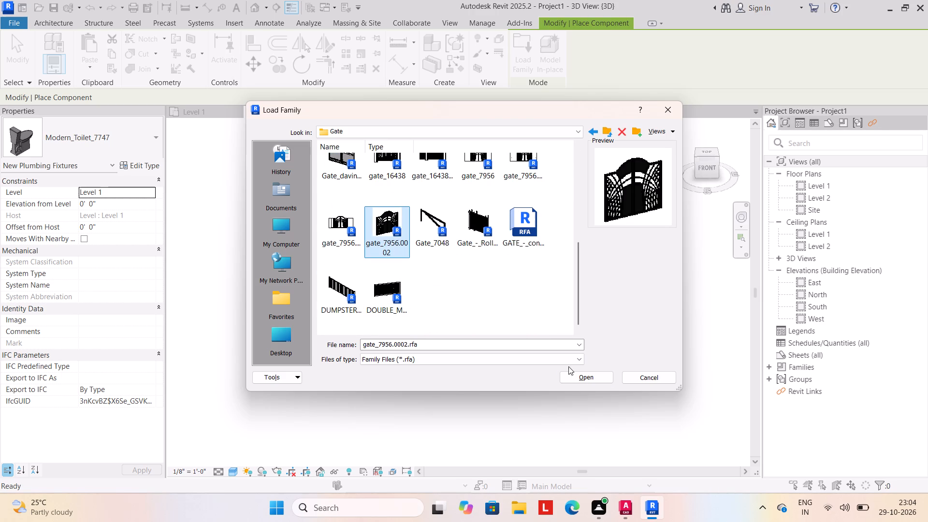
{"action": "left_click", "coordinate": [590, 379]}
Place the gate_7956.0002 component on Level 1 in the opening of the front compound wall.
{"action": "scroll", "coordinate": [462, 349], "scroll_direction": "up", "scroll_amount": 2}
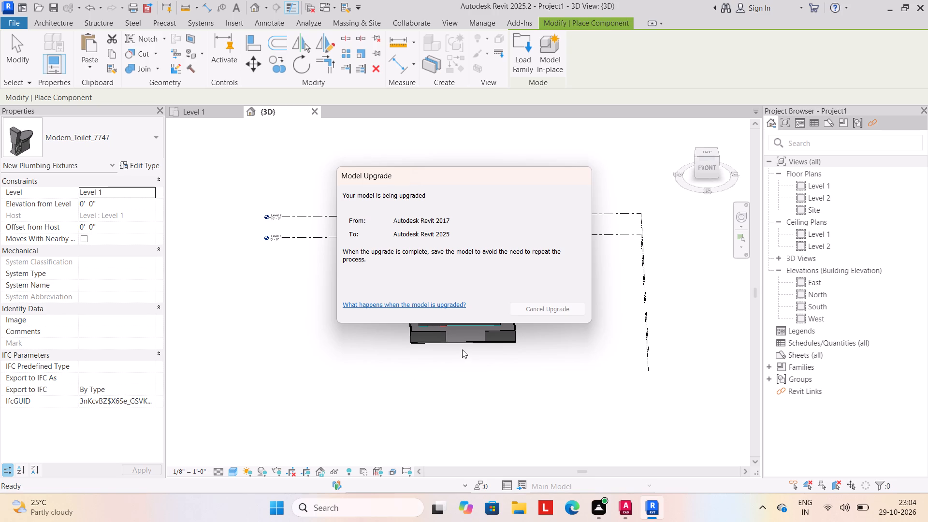
{"action": "scroll", "coordinate": [462, 349], "scroll_direction": "up", "scroll_amount": 9}
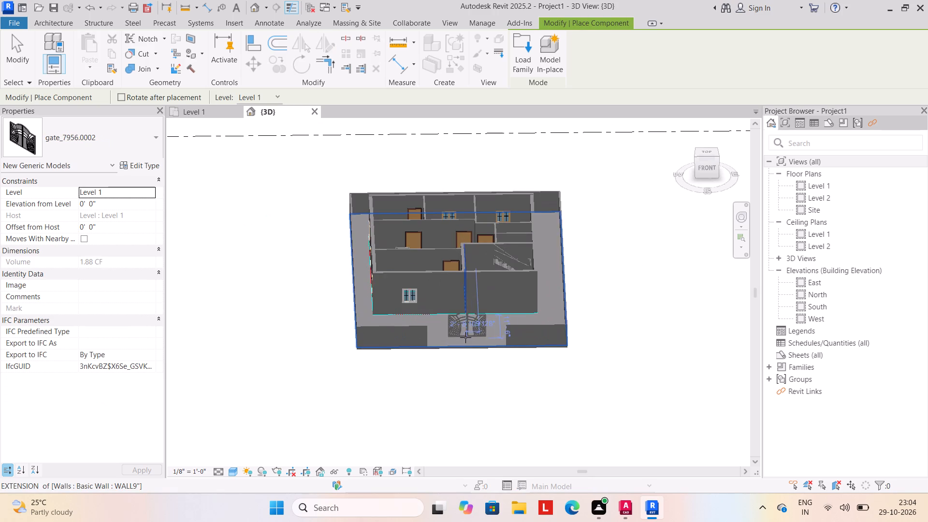
{"action": "left_click", "coordinate": [462, 346]}
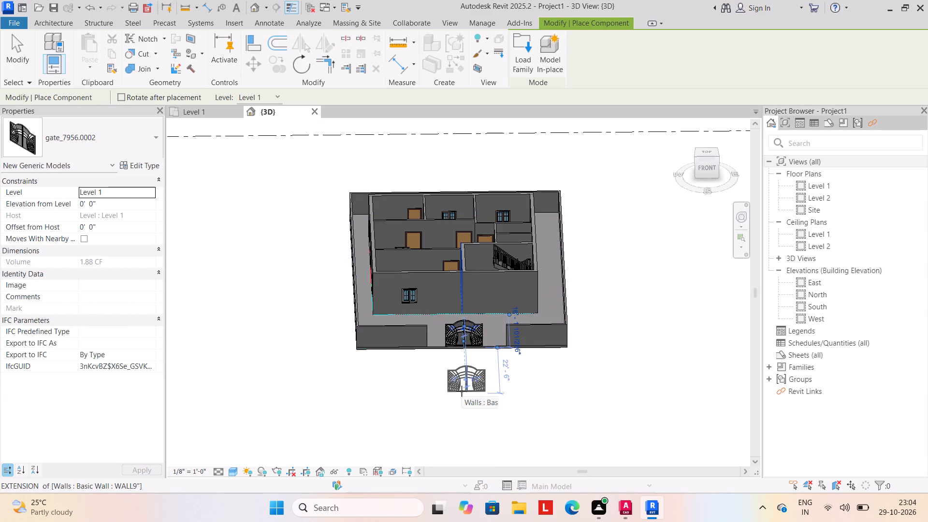
{"action": "key", "text": "Escape"}
{"action": "key", "text": "Escape"}
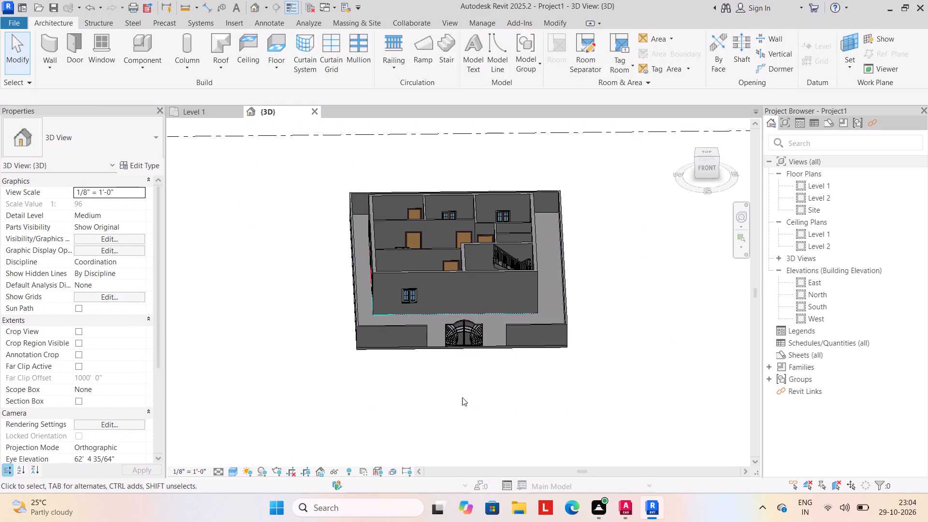
Extend the west segment of the front compound wall until its end meets the gate's west edge.
{"action": "scroll", "coordinate": [463, 379], "scroll_direction": "up", "scroll_amount": 4}
{"action": "left_click", "coordinate": [401, 315]}
{"action": "scroll", "coordinate": [412, 335], "scroll_direction": "up", "scroll_amount": 4}
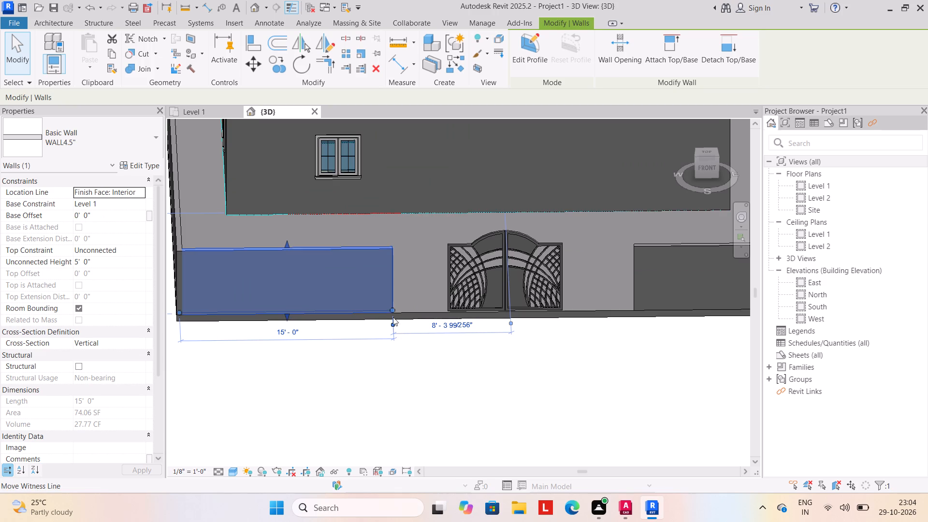
{"action": "left_click_drag", "start_coordinate": [391, 310], "coordinate": [445, 306]}
{"action": "left_click_drag", "start_coordinate": [441, 309], "coordinate": [448, 307]}
{"action": "left_click", "coordinate": [448, 332]}
Nudge the gate slightly east and outward to line it up within the compound wall opening.
{"action": "scroll", "coordinate": [468, 340], "scroll_direction": "down", "scroll_amount": 2}
{"action": "left_click", "coordinate": [497, 311]}
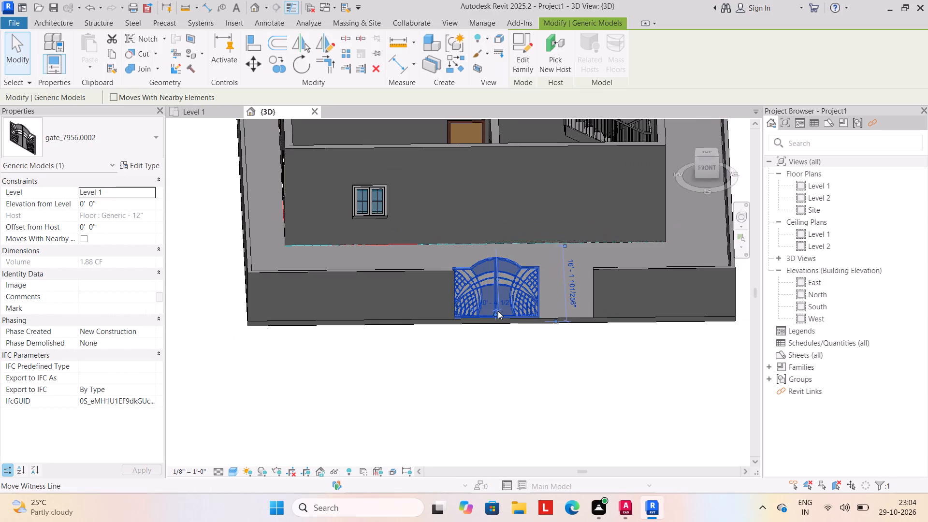
{"action": "key", "text": "Right"}
{"action": "key", "text": "Down"}
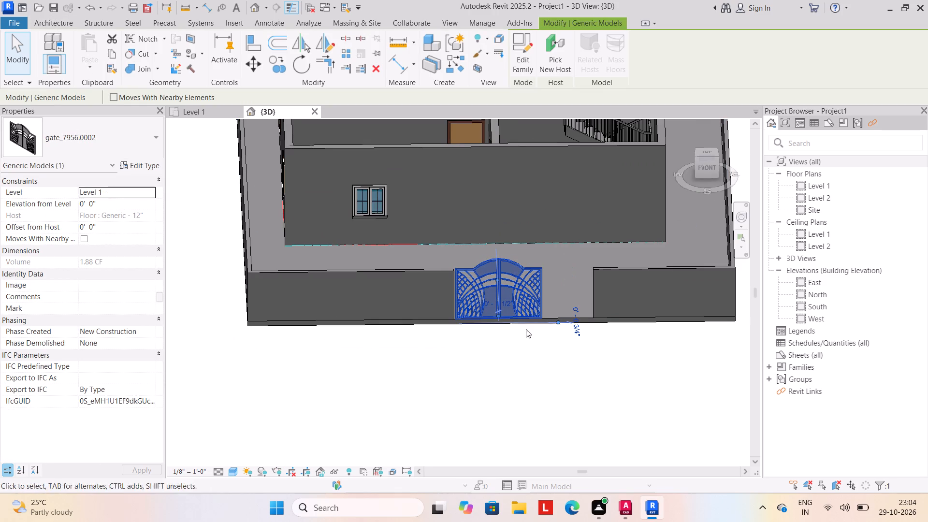
{"action": "left_click", "coordinate": [524, 365]}
Extend the east segment of the front compound wall to about 18' so its end meets the gate's east edge.
{"action": "left_click", "coordinate": [594, 292]}
{"action": "scroll", "coordinate": [591, 318], "scroll_direction": "up", "scroll_amount": 4}
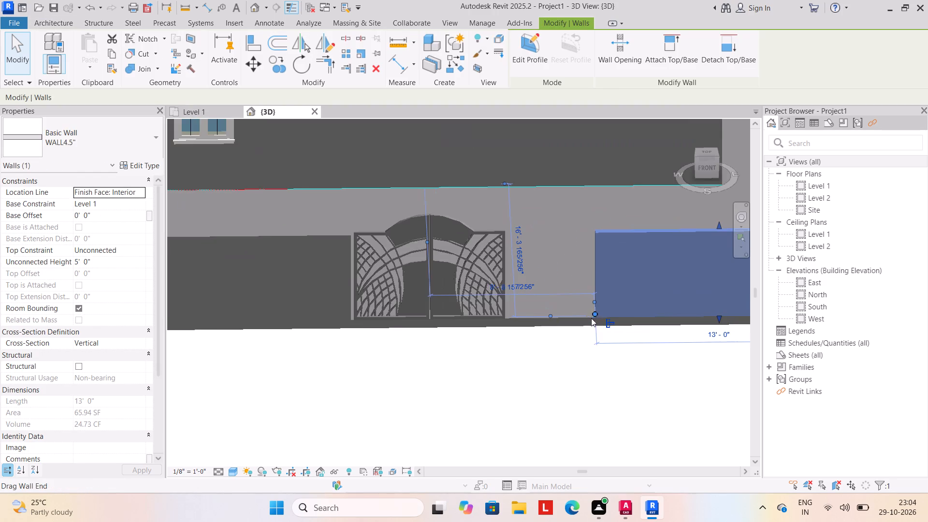
{"action": "left_click_drag", "start_coordinate": [595, 313], "coordinate": [504, 319]}
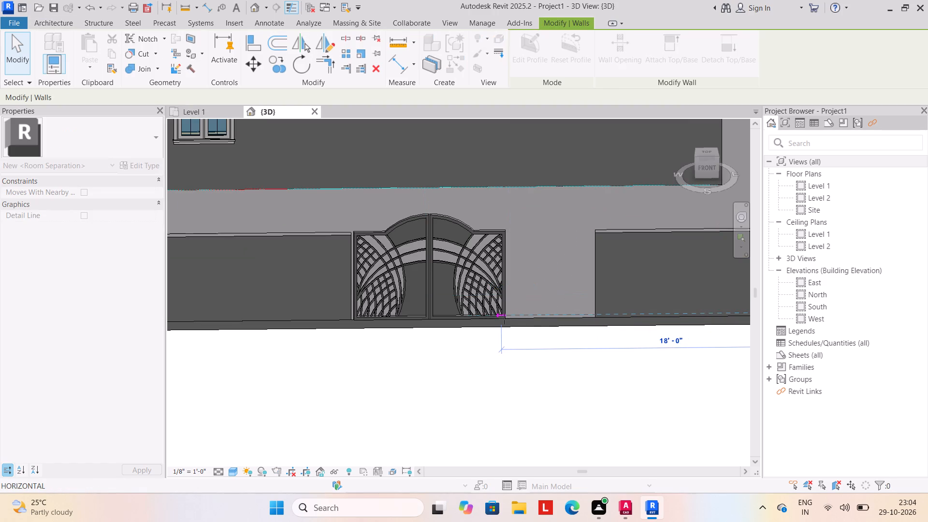
{"action": "left_click_drag", "start_coordinate": [504, 319], "coordinate": [507, 318]}
{"action": "left_click", "coordinate": [478, 371]}
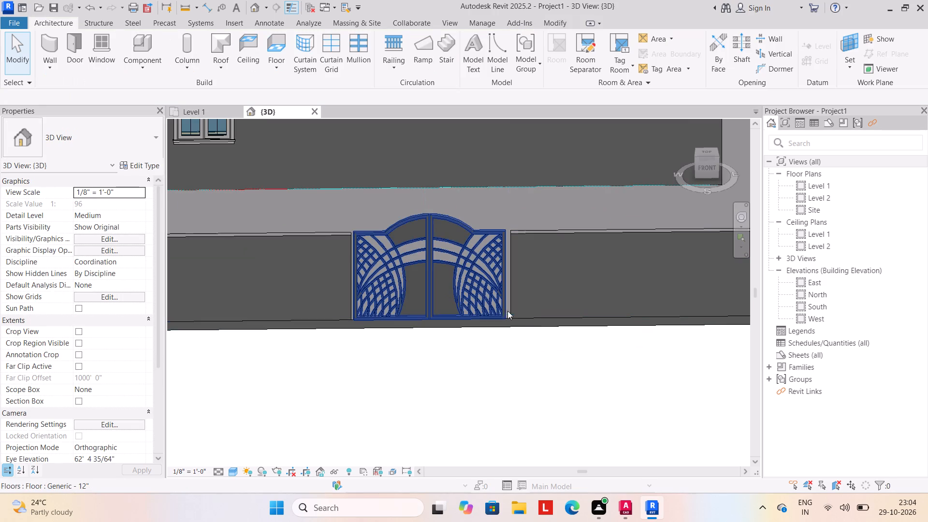
{"action": "left_click", "coordinate": [509, 306]}
{"action": "scroll", "coordinate": [510, 312], "scroll_direction": "up", "scroll_amount": 4}
{"action": "left_click_drag", "start_coordinate": [488, 385], "coordinate": [495, 374]}
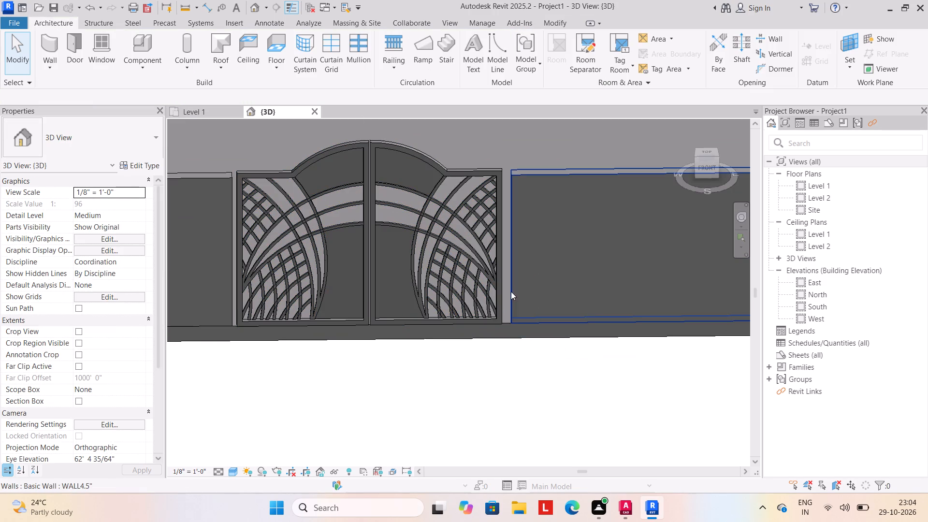
{"action": "left_click", "coordinate": [514, 291]}
{"action": "scroll", "coordinate": [510, 321], "scroll_direction": "up", "scroll_amount": 4}
{"action": "left_click_drag", "start_coordinate": [510, 317], "coordinate": [497, 317]}
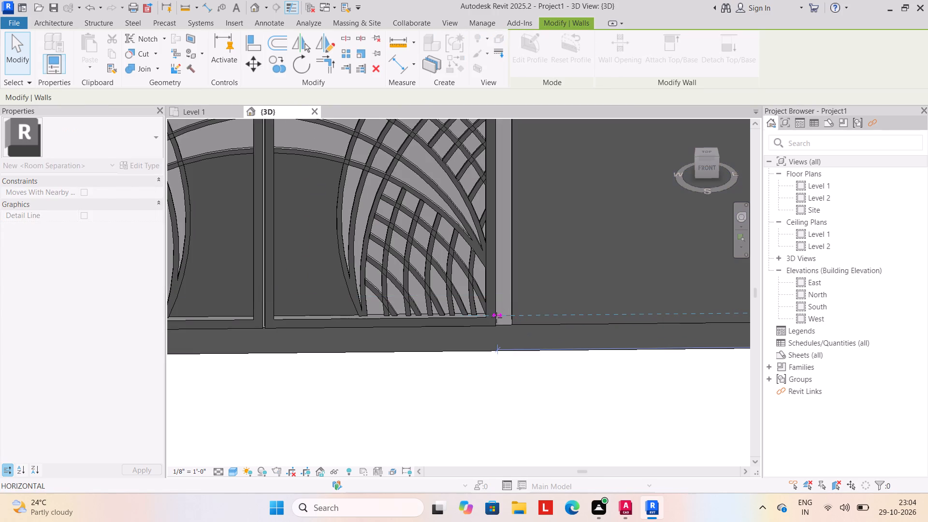
{"action": "left_click", "coordinate": [468, 393]}
{"action": "scroll", "coordinate": [470, 394], "scroll_direction": "down", "scroll_amount": 18}
{"action": "middle_click", "coordinate": [469, 404]}
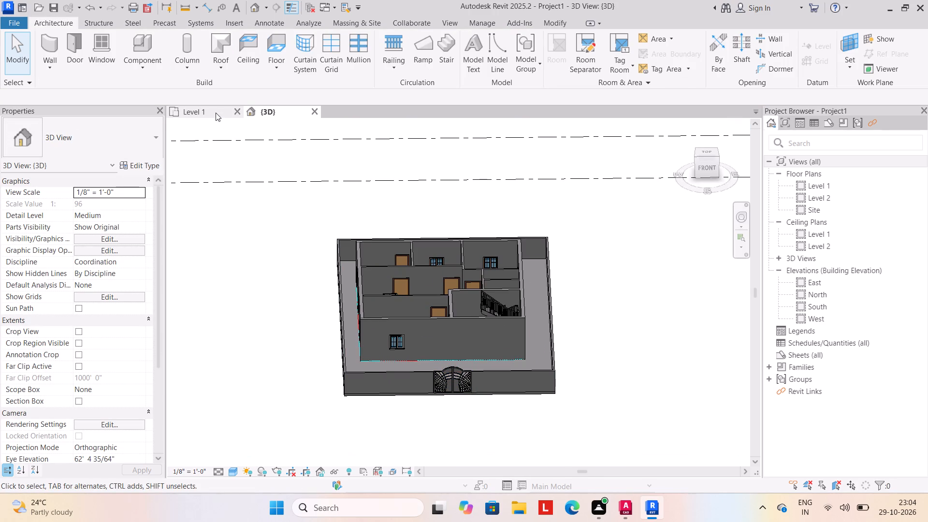
On the Level 1 plan, sketch a rectangular footprint roof boundary without slope, offset 2' outside the house's outer walls.
{"action": "left_click", "coordinate": [216, 113]}
{"action": "scroll", "coordinate": [307, 232], "scroll_direction": "down", "scroll_amount": 1}
{"action": "middle_click_drag", "start_coordinate": [309, 230], "coordinate": [320, 215]}
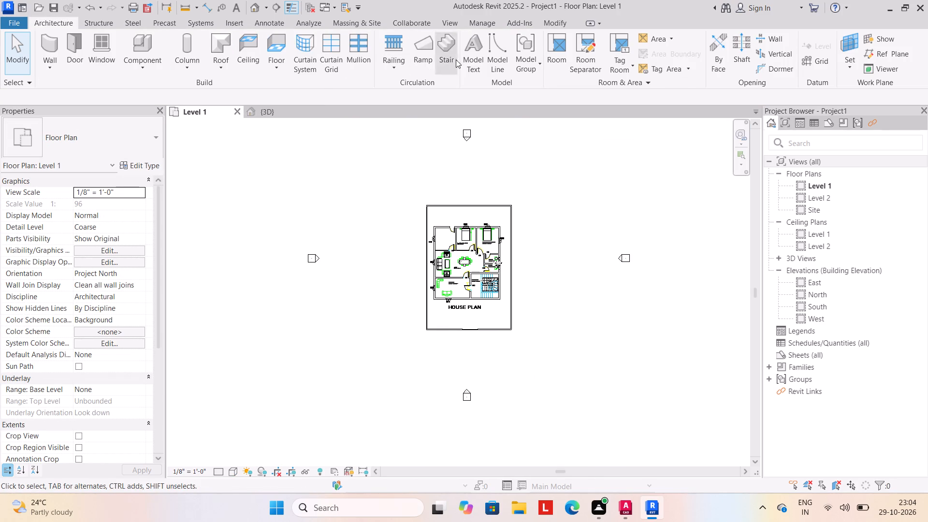
{"action": "left_click", "coordinate": [219, 66]}
{"action": "left_click", "coordinate": [229, 87]}
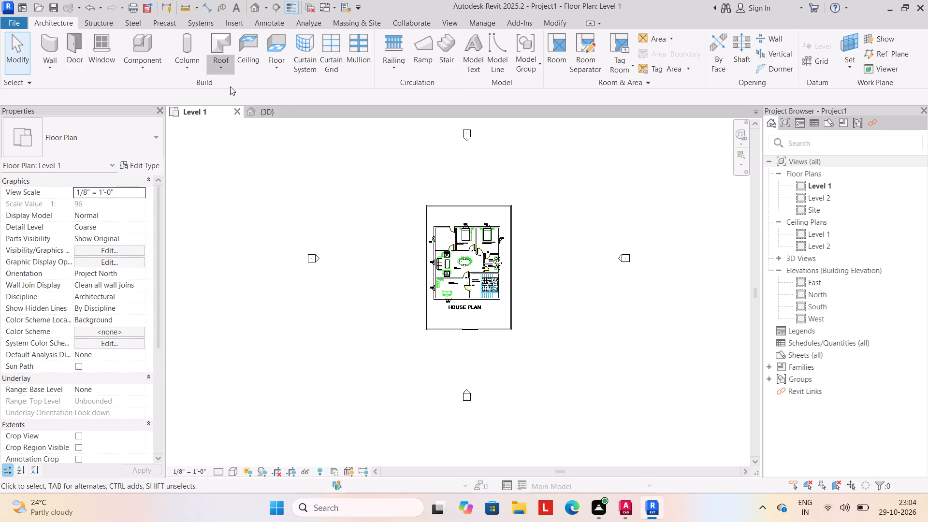
{"action": "left_click", "coordinate": [469, 277]}
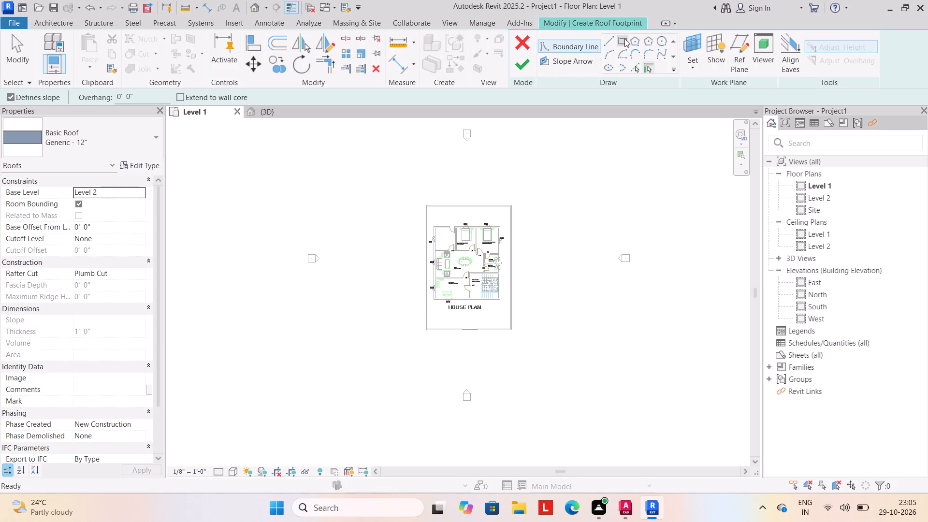
{"action": "left_click", "coordinate": [624, 39]}
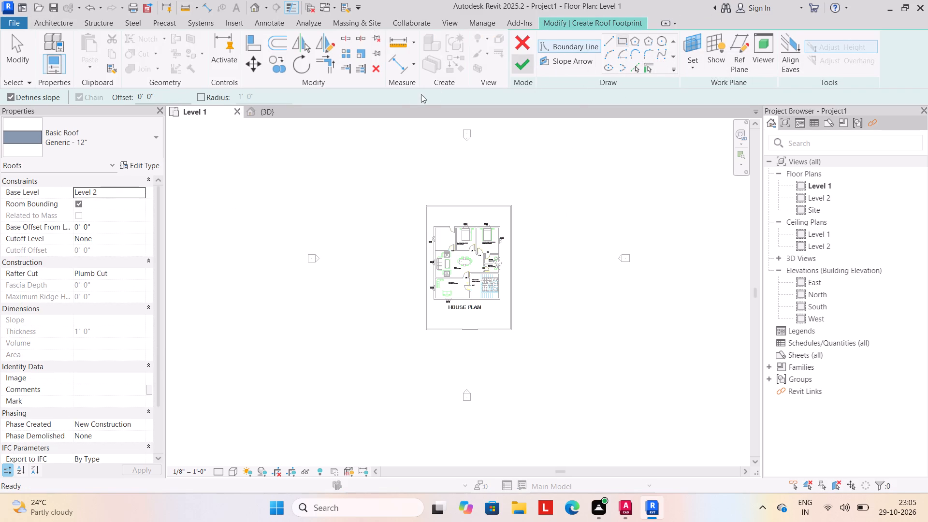
{"action": "left_click", "coordinate": [10, 95]}
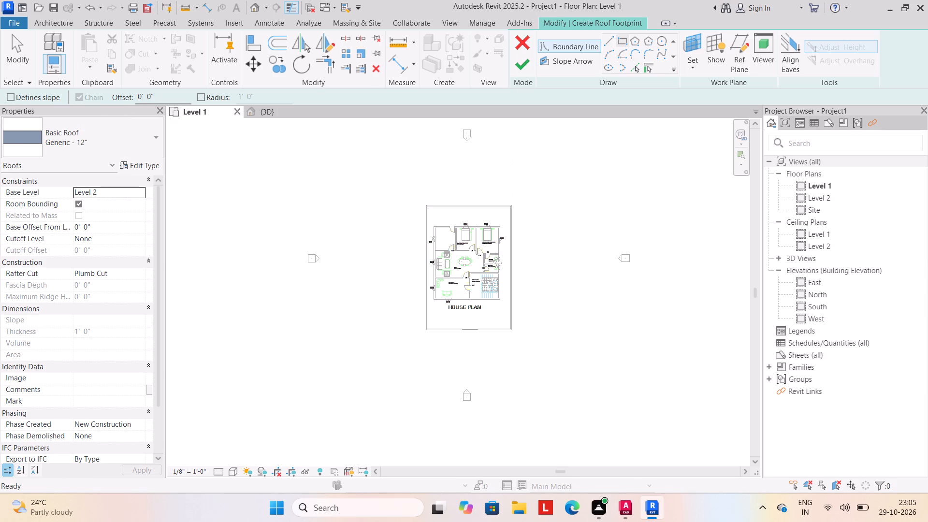
{"action": "left_click", "coordinate": [160, 94]}
{"action": "key", "text": "BackSpace"}
{"action": "key", "text": "BackSpace"}
{"action": "key", "text": "BackSpace"}
{"action": "key", "text": "BackSpace"}
{"action": "key", "text": "BackSpace"}
{"action": "key", "text": "BackSpace"}
{"action": "key", "text": "BackSpace"}
{"action": "key", "text": "BackSpace"}
{"action": "key", "text": "BackSpace"}
{"action": "key", "text": "BackSpace"}
{"action": "type", "text": "2'"}
{"action": "key", "text": "Return"}
{"action": "scroll", "coordinate": [467, 262], "scroll_direction": "up", "scroll_amount": 4}
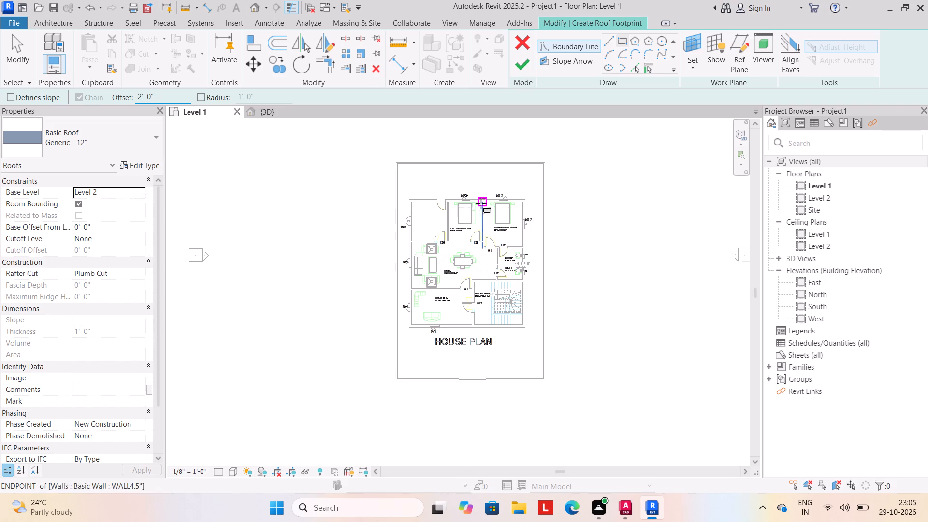
{"action": "scroll", "coordinate": [423, 195], "scroll_direction": "up", "scroll_amount": 2}
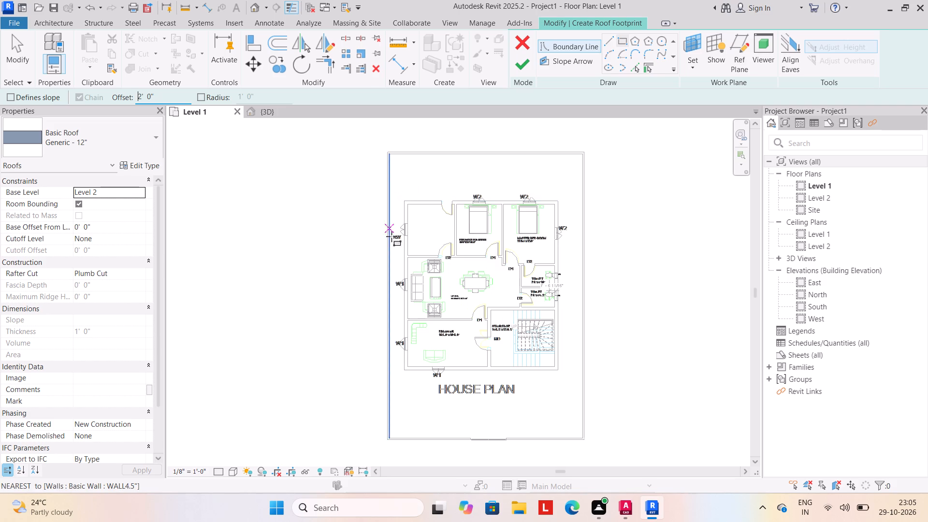
{"action": "left_click", "coordinate": [404, 199]}
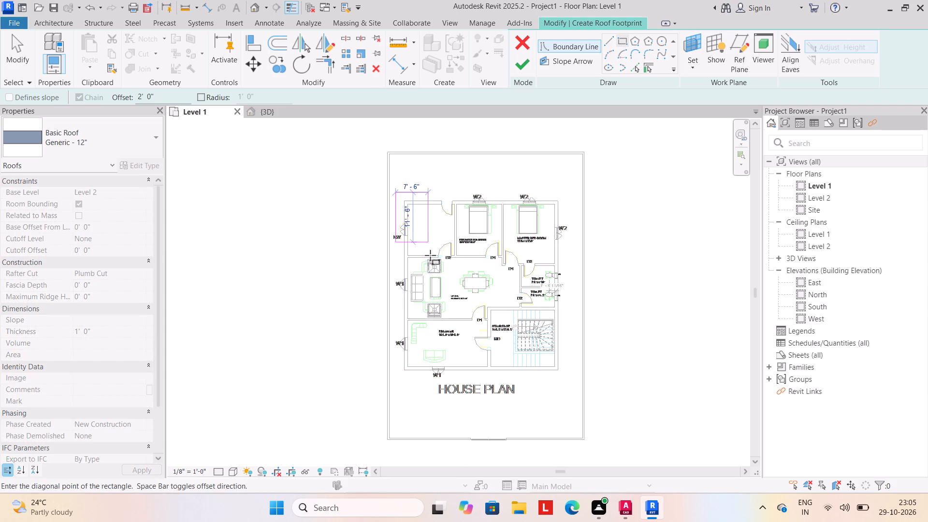
{"action": "left_click", "coordinate": [559, 368]}
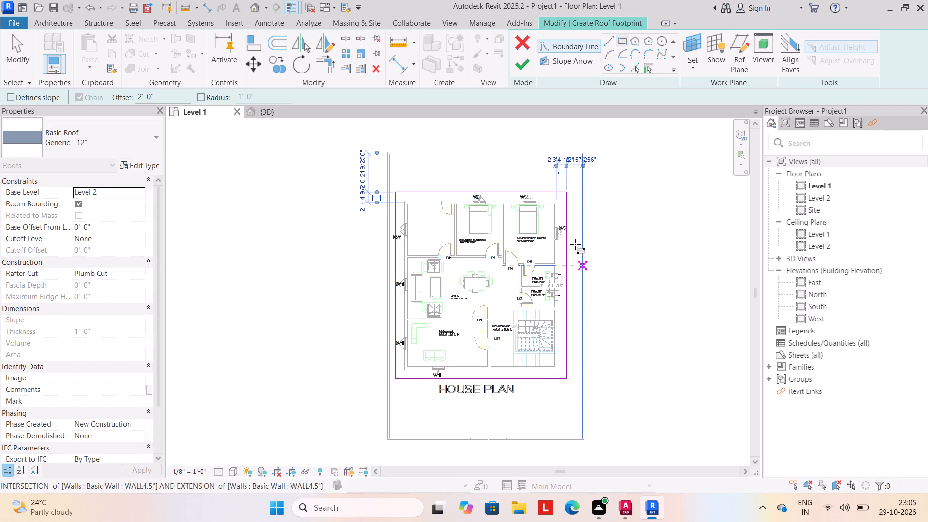
Finish the roof footprint and attach the highlighted house walls to the roof.
{"action": "left_click", "coordinate": [518, 68]}
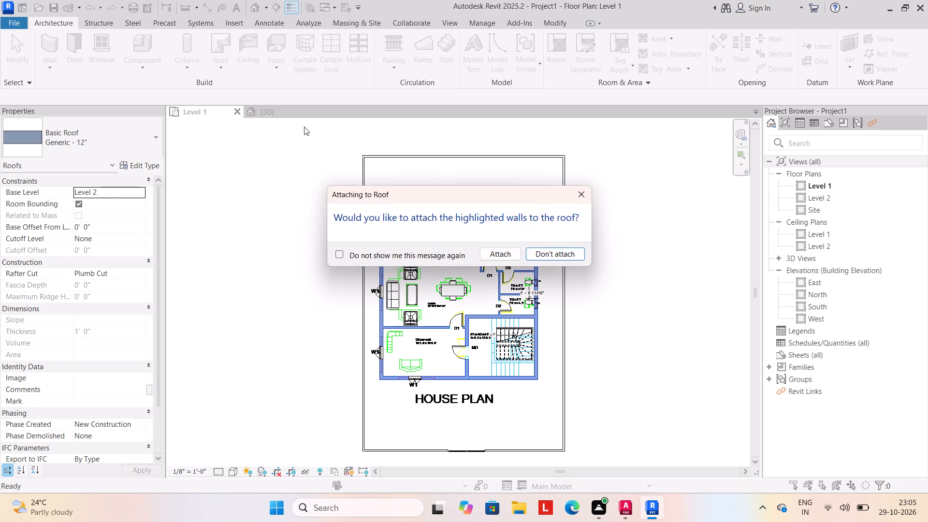
{"action": "left_click", "coordinate": [488, 249]}
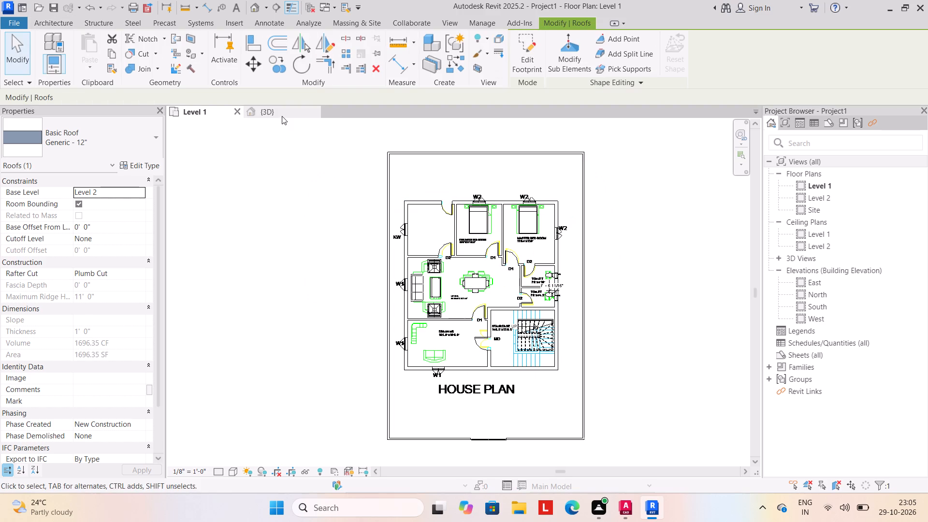
In the 3D view, set the roof type's Structure layer thickness to 6" and apply it.
{"action": "left_click", "coordinate": [280, 113]}
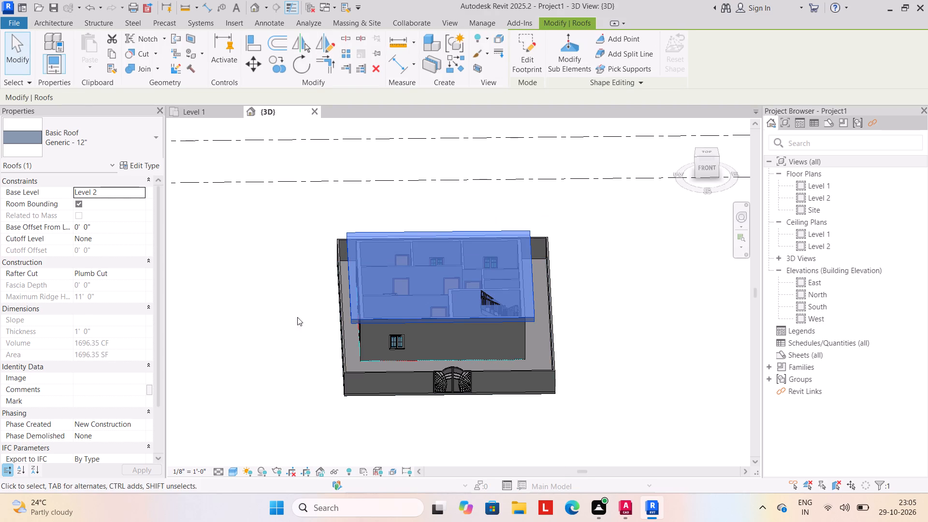
{"action": "left_click", "coordinate": [265, 315]}
{"action": "left_click", "coordinate": [353, 316]}
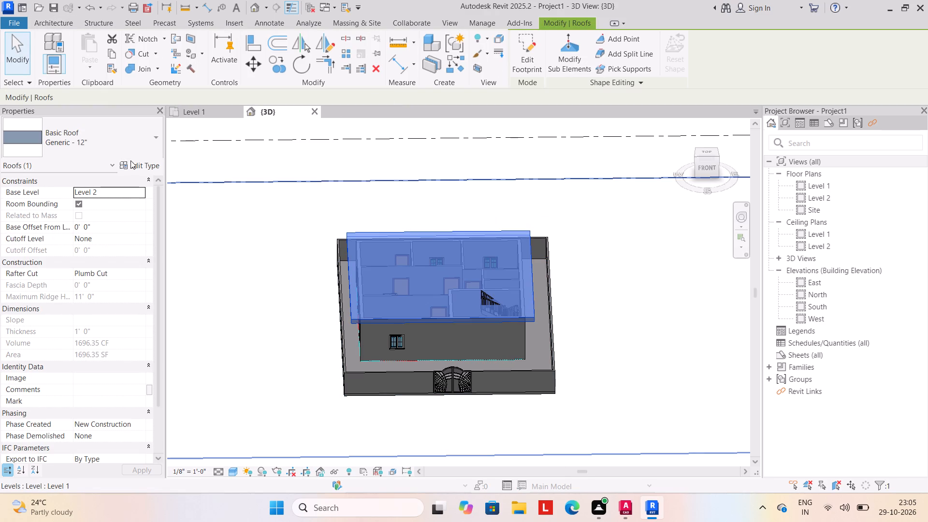
{"action": "left_click", "coordinate": [141, 161]}
{"action": "left_click", "coordinate": [561, 231]}
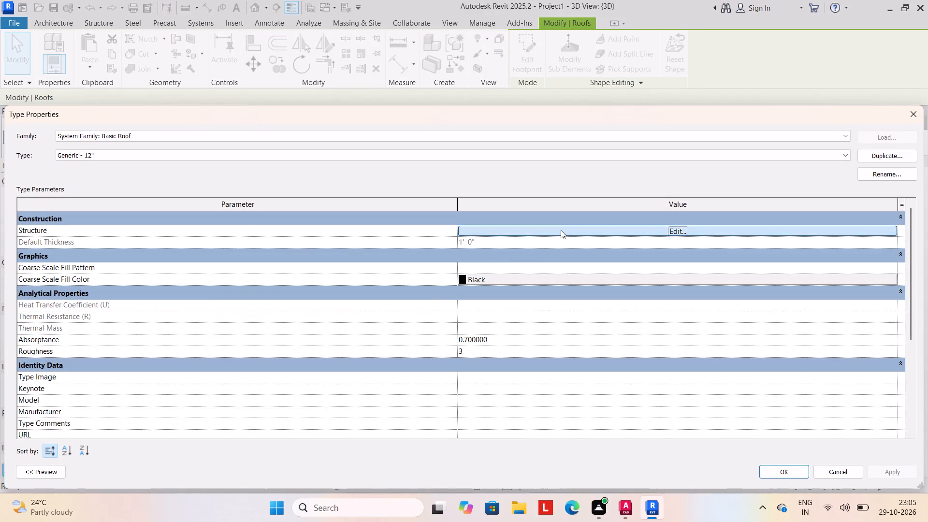
{"action": "left_click", "coordinate": [479, 231]}
{"action": "type", "text": "6\""}
{"action": "key", "text": "Return"}
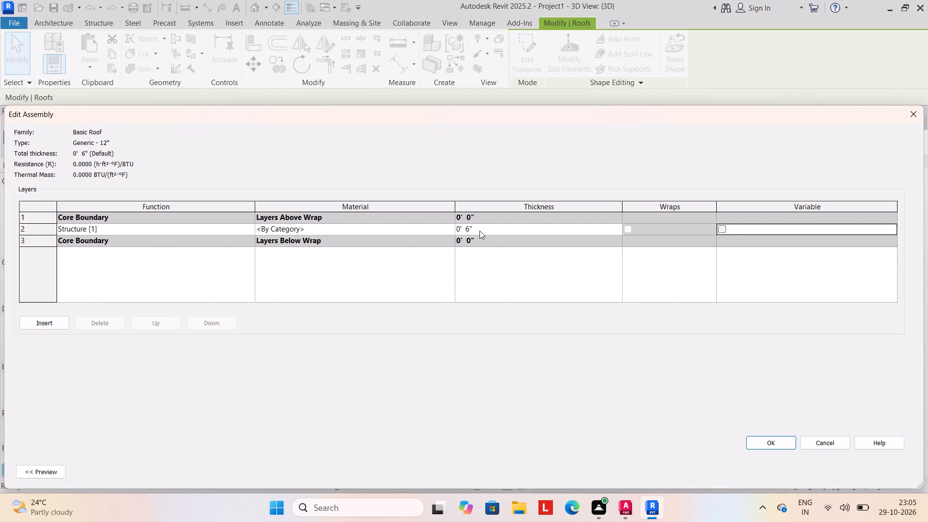
{"action": "left_click", "coordinate": [764, 438]}
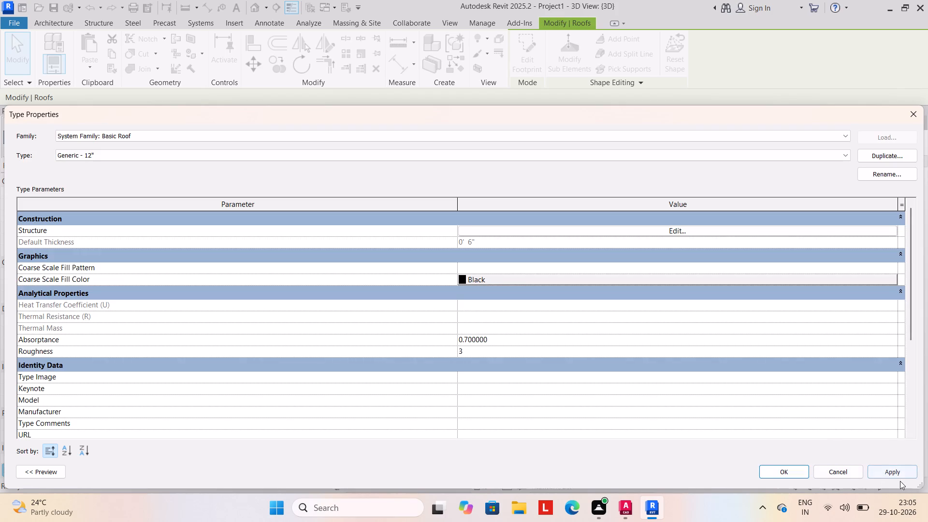
{"action": "left_click", "coordinate": [901, 472]}
{"action": "left_click", "coordinate": [789, 470]}
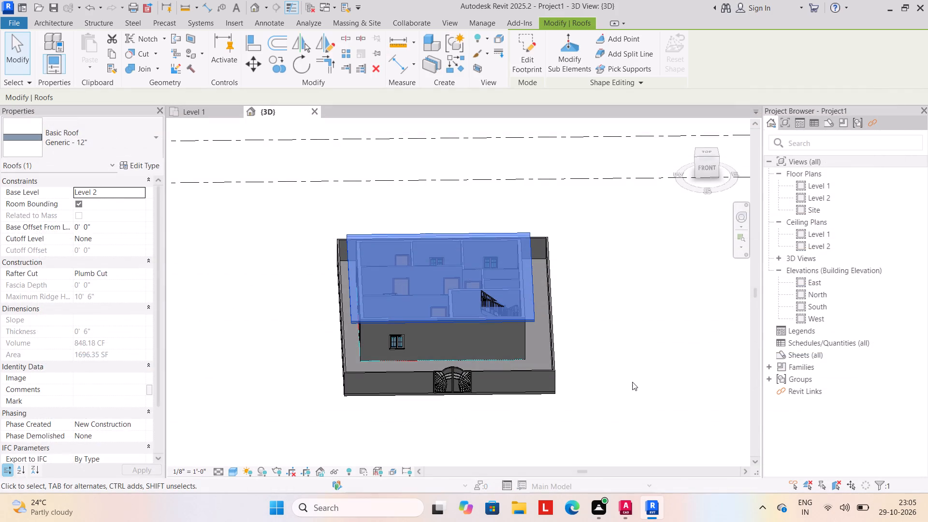
{"action": "left_click", "coordinate": [631, 379]}
{"action": "scroll", "coordinate": [614, 378], "scroll_direction": "down", "scroll_amount": 2}
{"action": "middle_click_drag", "start_coordinate": [585, 378], "coordinate": [551, 376]}
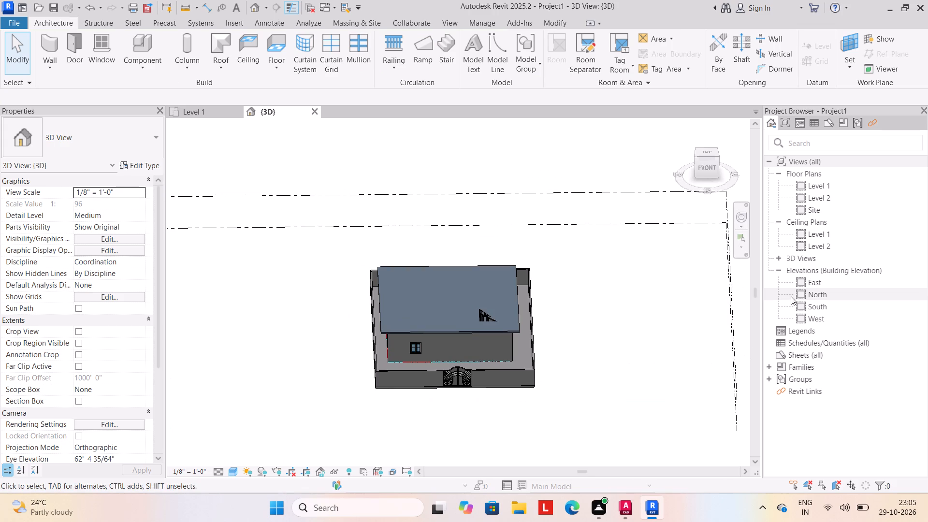
In the North elevation, temporarily hide the rear, side and front compound wall segments that obscure the house.
{"action": "double_click", "coordinate": [812, 298]}
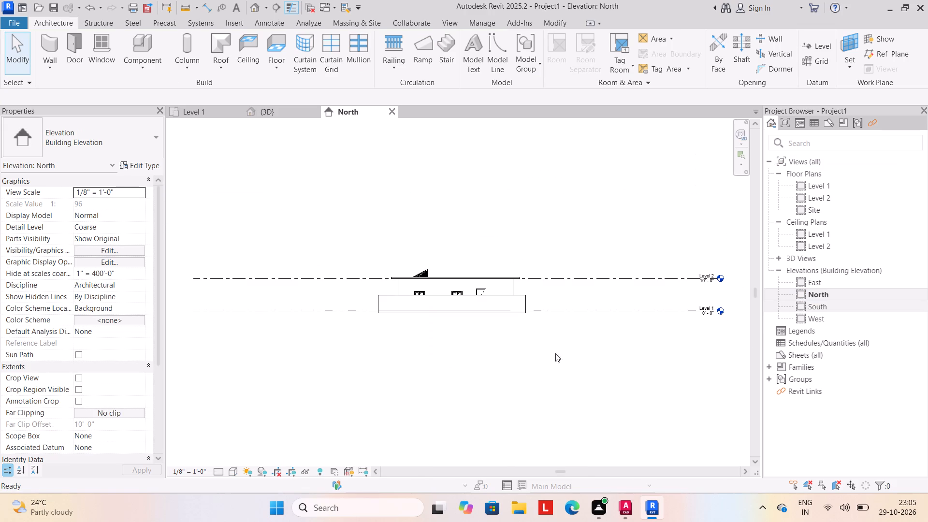
{"action": "left_click", "coordinate": [469, 296]}
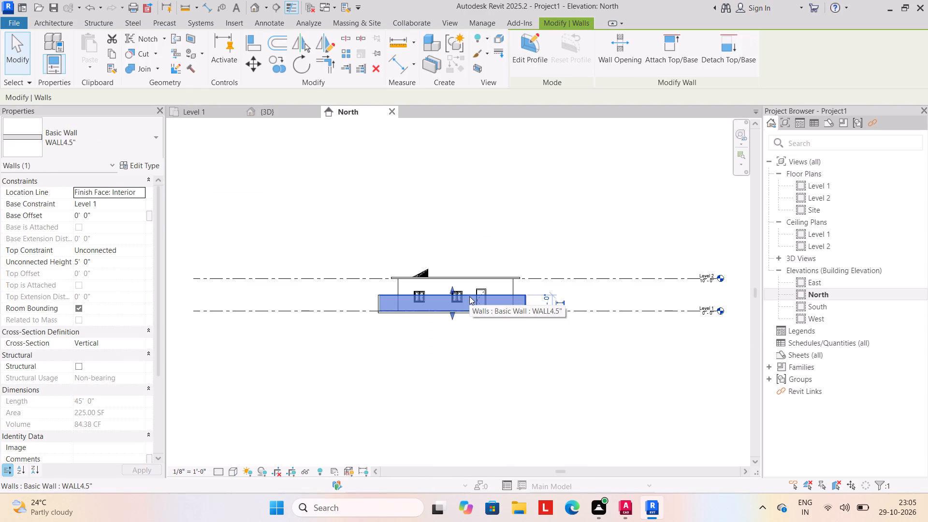
{"action": "type", "text": "HH"}
{"action": "left_click", "coordinate": [522, 295]}
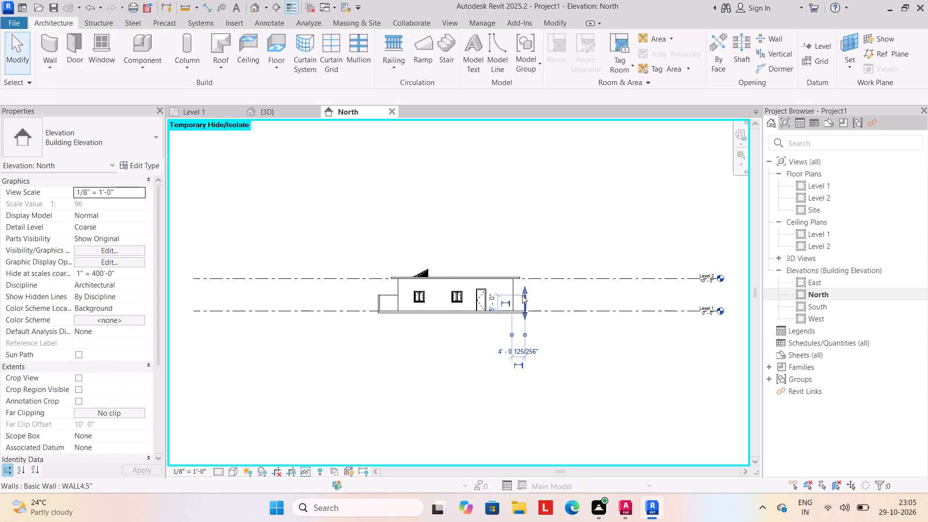
{"action": "type", "text": "GG"}
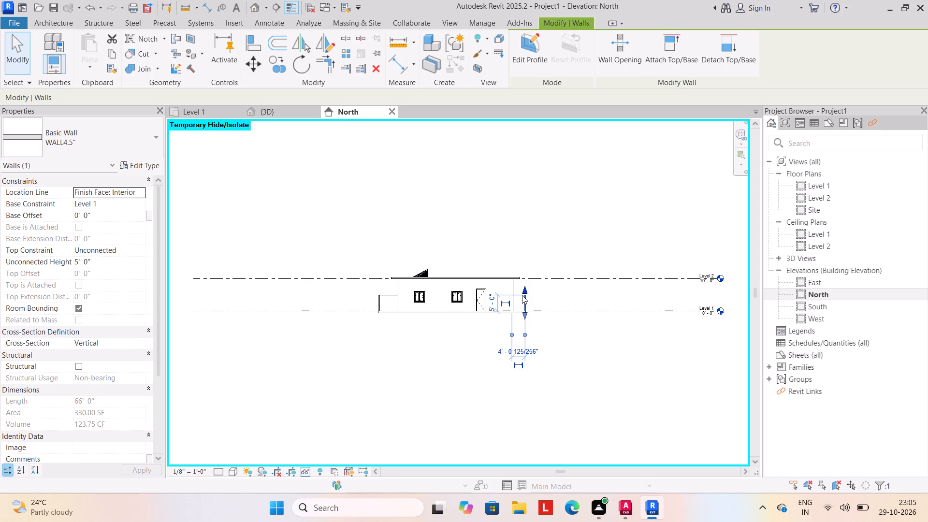
{"action": "type", "text": "HH"}
{"action": "scroll", "coordinate": [522, 295], "scroll_direction": "up", "scroll_amount": 1}
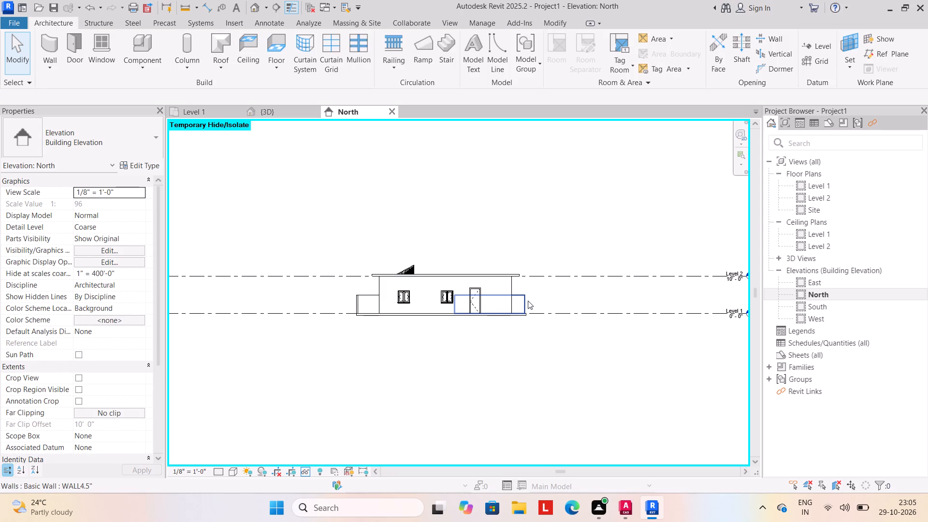
{"action": "left_click", "coordinate": [528, 301]}
{"action": "type", "text": "HH"}
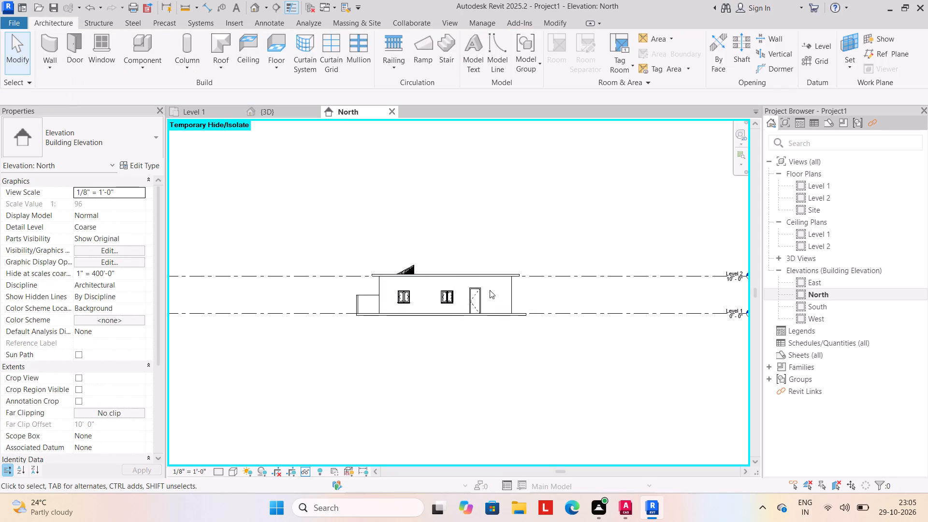
{"action": "left_click", "coordinate": [352, 299]}
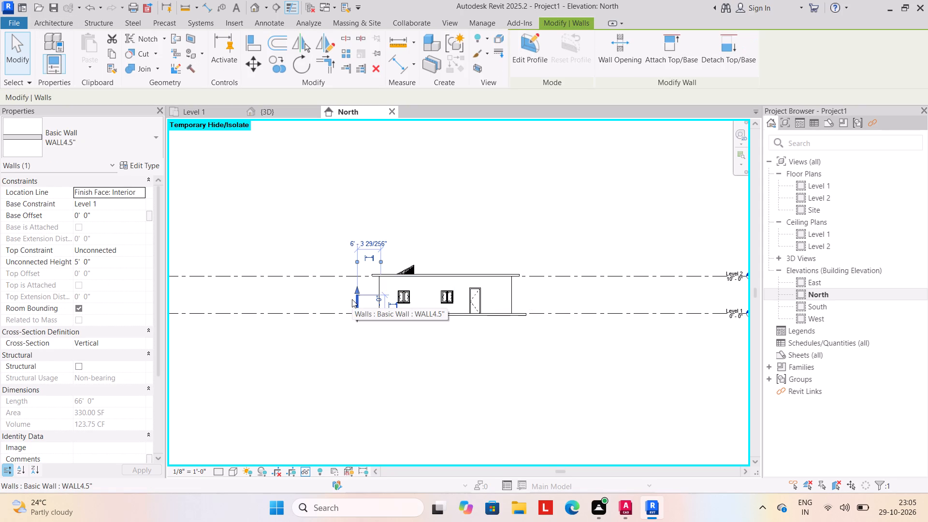
{"action": "type", "text": "HH"}
{"action": "left_click", "coordinate": [355, 297]}
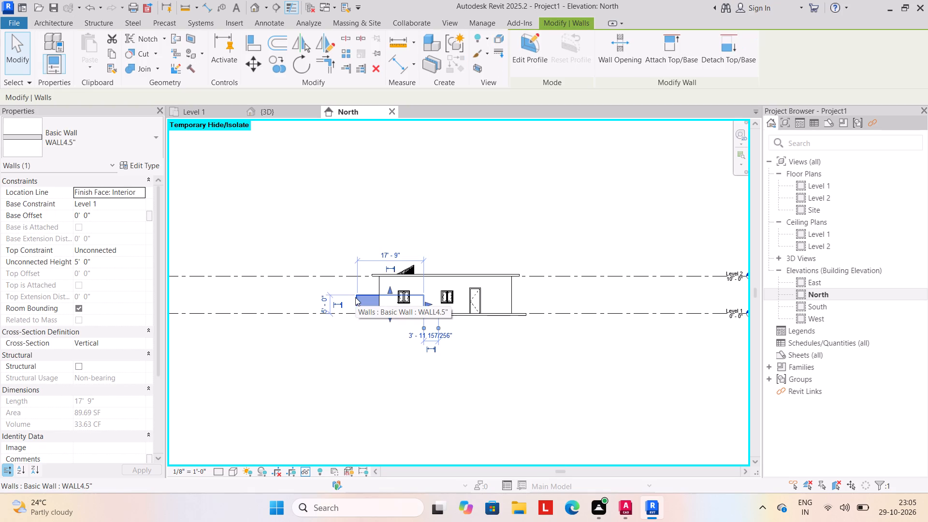
{"action": "type", "text": "HH"}
Add a level 6" above Level 2 by picking the Level 2 line with a 6" offset.
{"action": "scroll", "coordinate": [534, 216], "scroll_direction": "down", "scroll_amount": 1}
{"action": "middle_click_drag", "start_coordinate": [534, 217], "coordinate": [533, 232]}
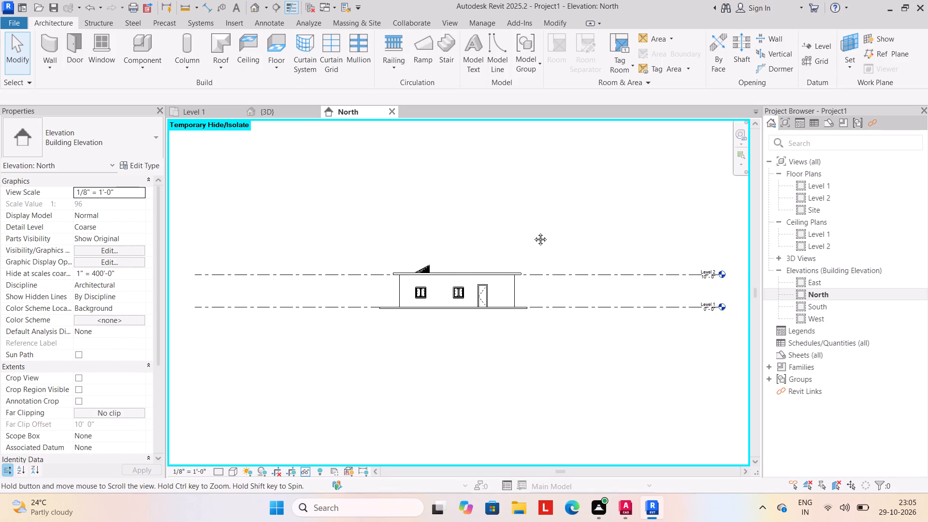
{"action": "middle_click_drag", "start_coordinate": [533, 232], "coordinate": [532, 235]}
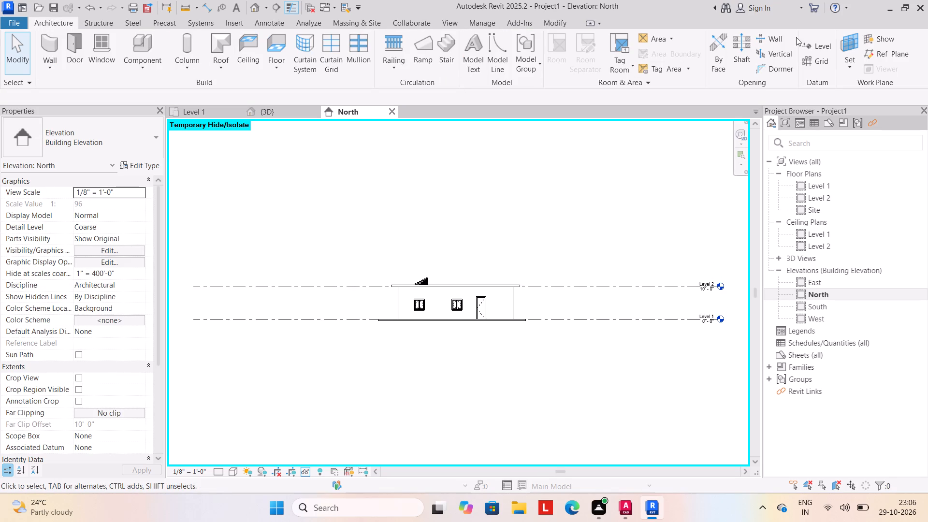
{"action": "left_click", "coordinate": [810, 41]}
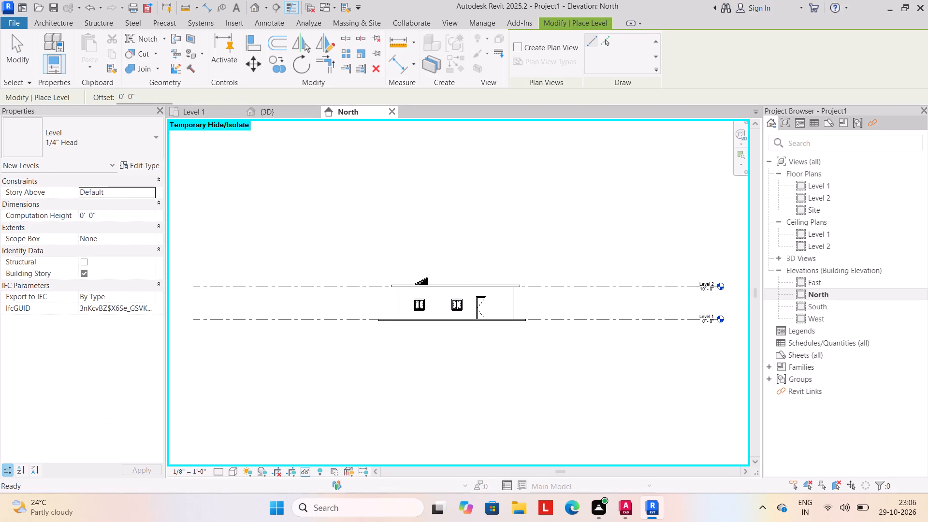
{"action": "left_click", "coordinate": [149, 96]}
{"action": "key", "text": "BackSpace"}
{"action": "key", "text": "BackSpace"}
{"action": "key", "text": "BackSpace"}
{"action": "key", "text": "BackSpace"}
{"action": "key", "text": "BackSpace"}
{"action": "key", "text": "BackSpace"}
{"action": "key", "text": "BackSpace"}
{"action": "key", "text": "BackSpace"}
{"action": "key", "text": "BackSpace"}
{"action": "key", "text": "BackSpace"}
{"action": "type", "text": "6\""}
{"action": "left_click", "coordinate": [606, 41]}
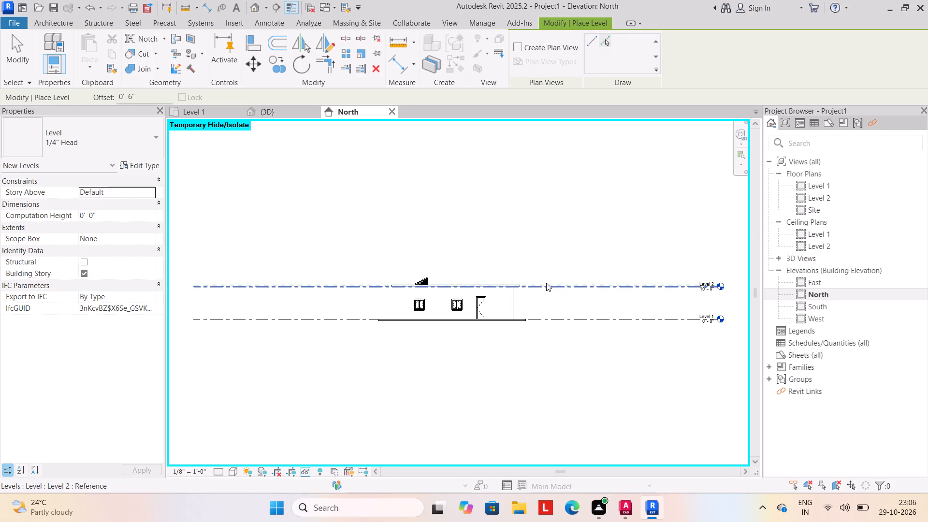
{"action": "left_click", "coordinate": [546, 283]}
Set the level offset to 10' 6" and add a level above Level 3 by picking its line.
{"action": "scroll", "coordinate": [509, 281], "scroll_direction": "up", "scroll_amount": 4}
{"action": "left_click", "coordinate": [145, 95]}
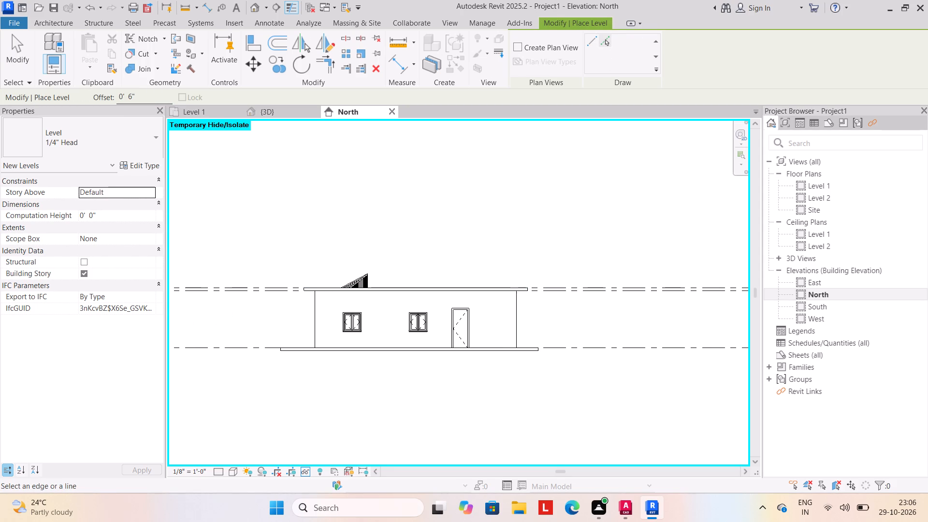
{"action": "key", "text": "BackSpace"}
{"action": "key", "text": "BackSpace"}
{"action": "key", "text": "BackSpace"}
{"action": "key", "text": "BackSpace"}
{"action": "key", "text": "BackSpace"}
{"action": "key", "text": "BackSpace"}
{"action": "key", "text": "BackSpace"}
{"action": "key", "text": "BackSpace"}
{"action": "type", "text": "10'6\""}
{"action": "key", "text": "Return"}
{"action": "left_click", "coordinate": [606, 39]}
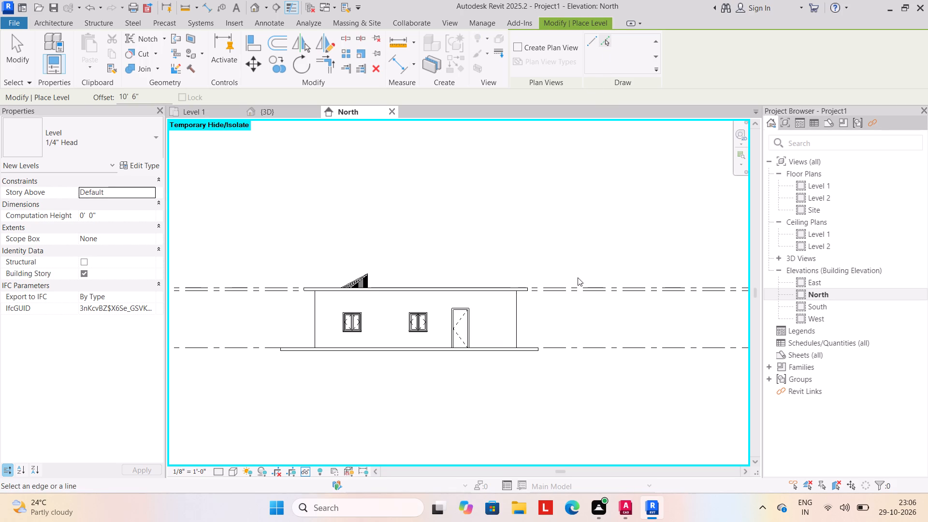
{"action": "scroll", "coordinate": [577, 278], "scroll_direction": "up", "scroll_amount": 4}
{"action": "left_click", "coordinate": [554, 294]}
Add three more levels upward at the 10' 6" offset, picking each newest level line in turn, and finish placing levels.
{"action": "scroll", "coordinate": [555, 281], "scroll_direction": "down", "scroll_amount": 5}
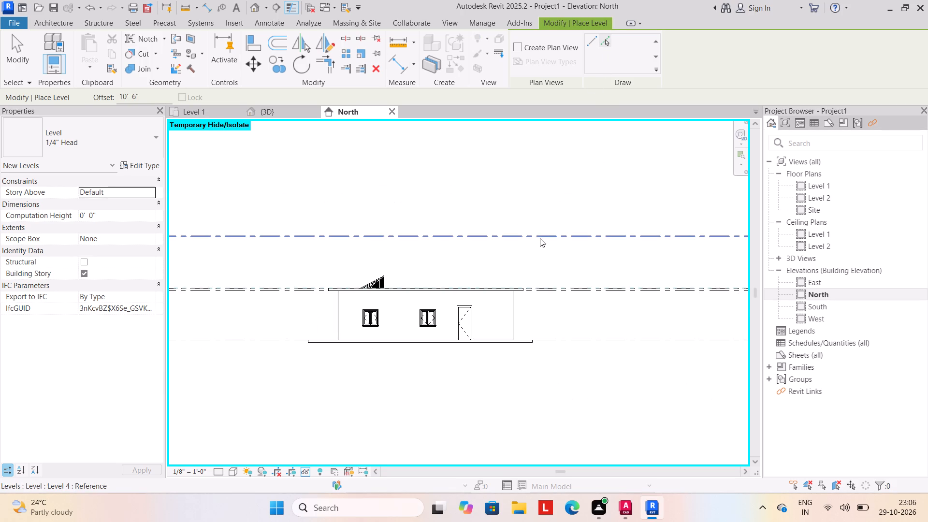
{"action": "left_click", "coordinate": [536, 232]}
{"action": "scroll", "coordinate": [539, 246], "scroll_direction": "down", "scroll_amount": 2}
{"action": "middle_click_drag", "start_coordinate": [539, 247], "coordinate": [537, 284]}
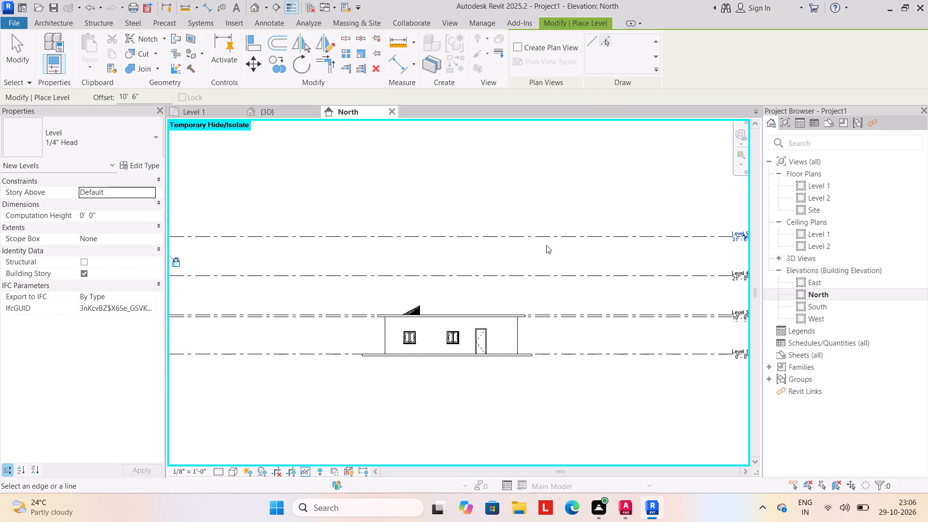
{"action": "left_click", "coordinate": [544, 235]}
{"action": "scroll", "coordinate": [513, 237], "scroll_direction": "down", "scroll_amount": 1}
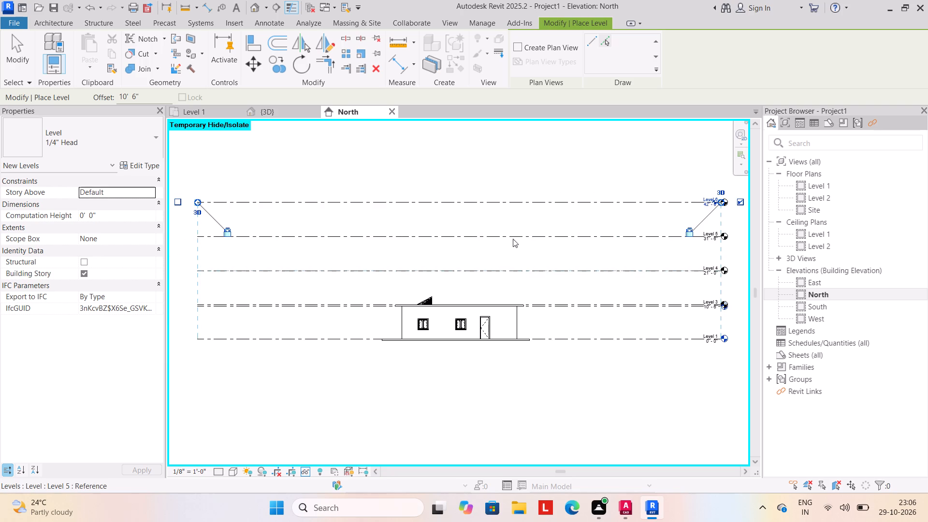
{"action": "middle_click_drag", "start_coordinate": [512, 244], "coordinate": [512, 250]}
{"action": "scroll", "coordinate": [512, 246], "scroll_direction": "down", "scroll_amount": 1}
{"action": "left_click", "coordinate": [504, 210]}
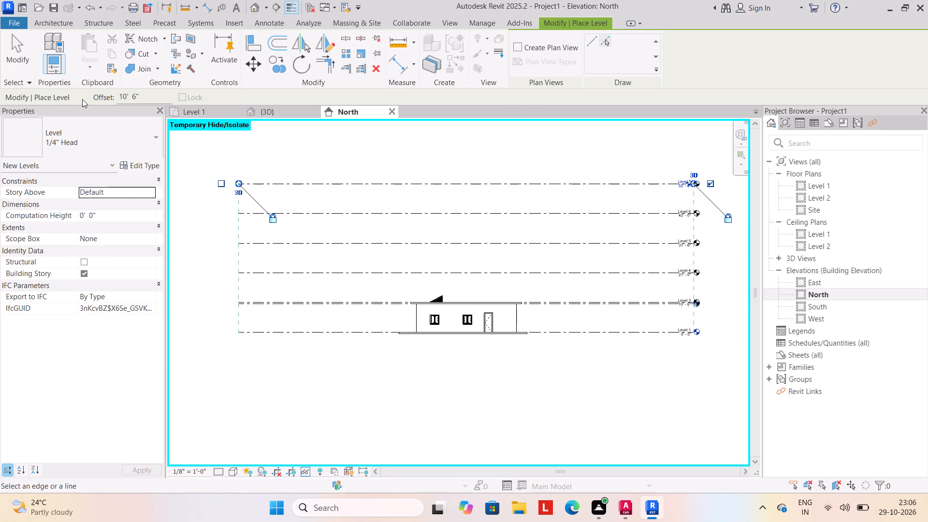
{"action": "left_click", "coordinate": [17, 47]}
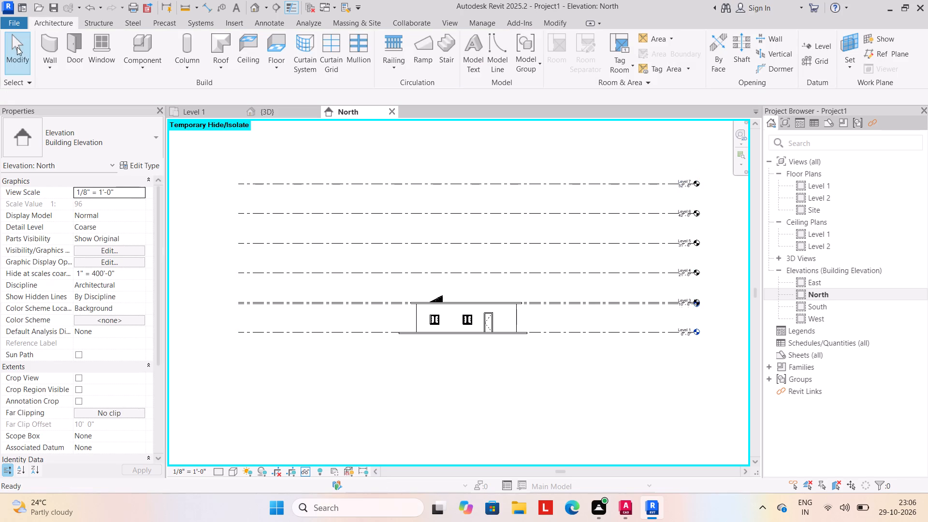
Select the whole ground storey with its roof, walls, openings and stair, and paste a copy aligned to Level 3.
{"action": "scroll", "coordinate": [444, 433], "scroll_direction": "up", "scroll_amount": 2}
{"action": "left_click_drag", "start_coordinate": [380, 239], "coordinate": [401, 257]}
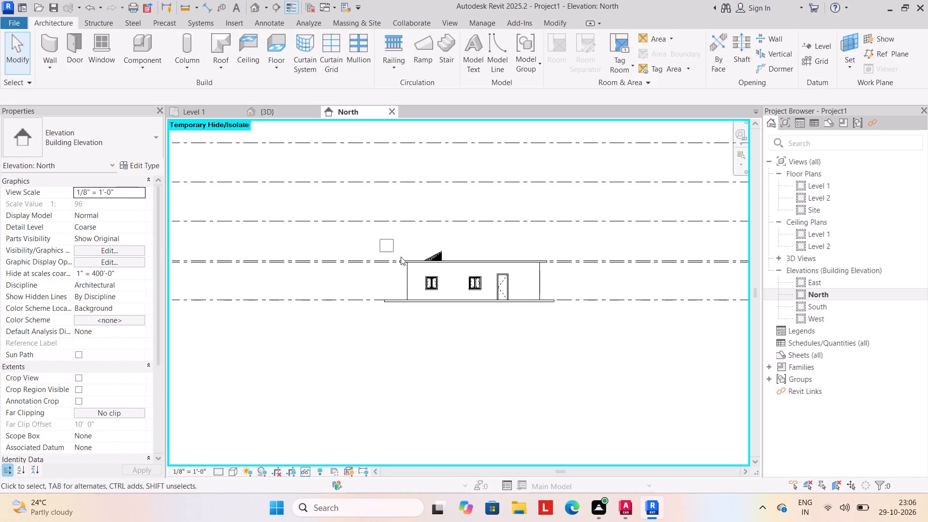
{"action": "left_click_drag", "start_coordinate": [401, 257], "coordinate": [556, 299]}
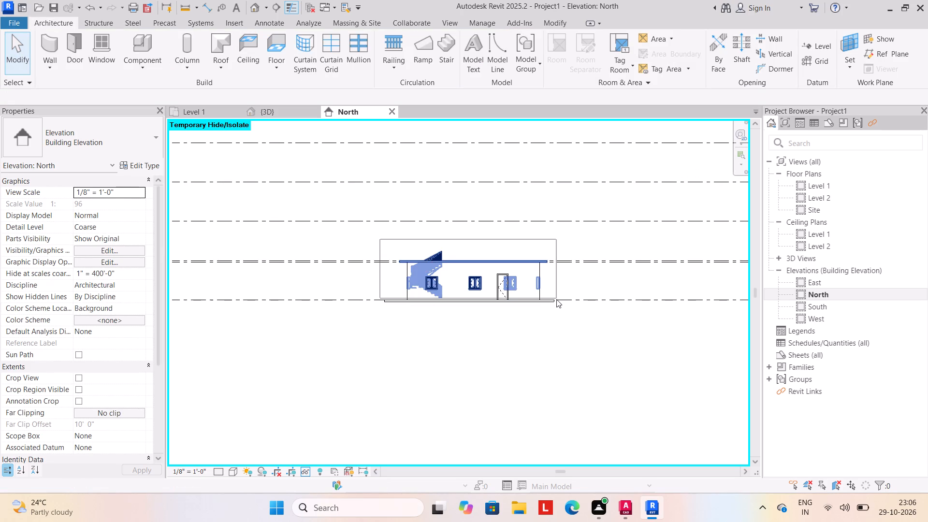
{"action": "left_click_drag", "start_coordinate": [556, 299], "coordinate": [557, 300]}
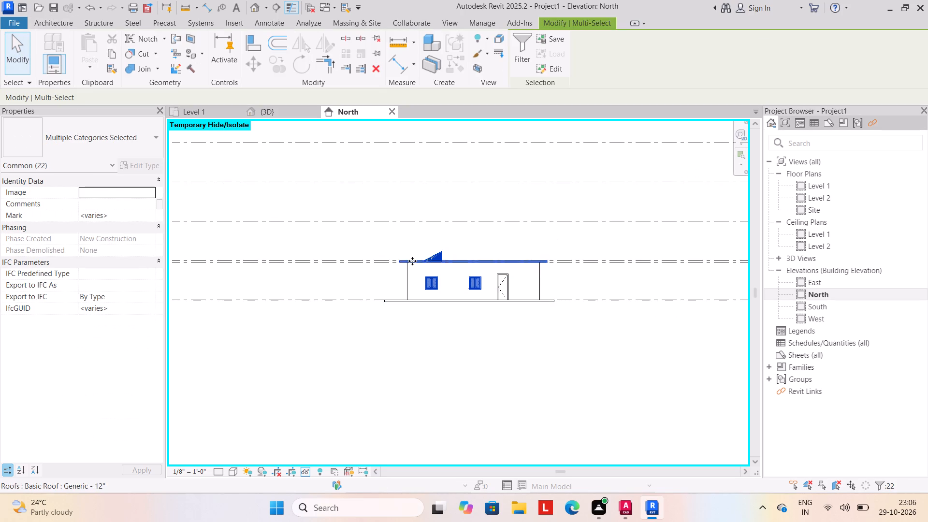
{"action": "left_click_drag", "start_coordinate": [388, 241], "coordinate": [558, 298]}
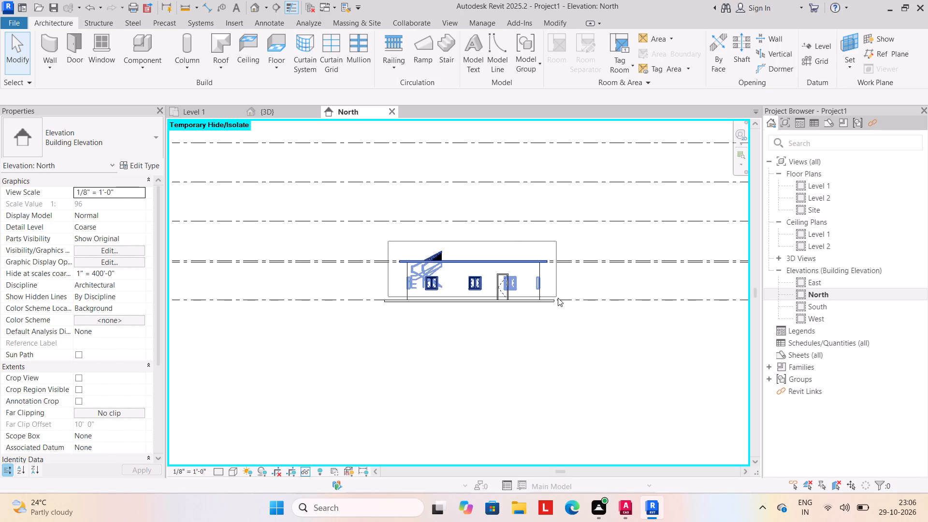
{"action": "left_click_drag", "start_coordinate": [558, 298], "coordinate": [563, 301]}
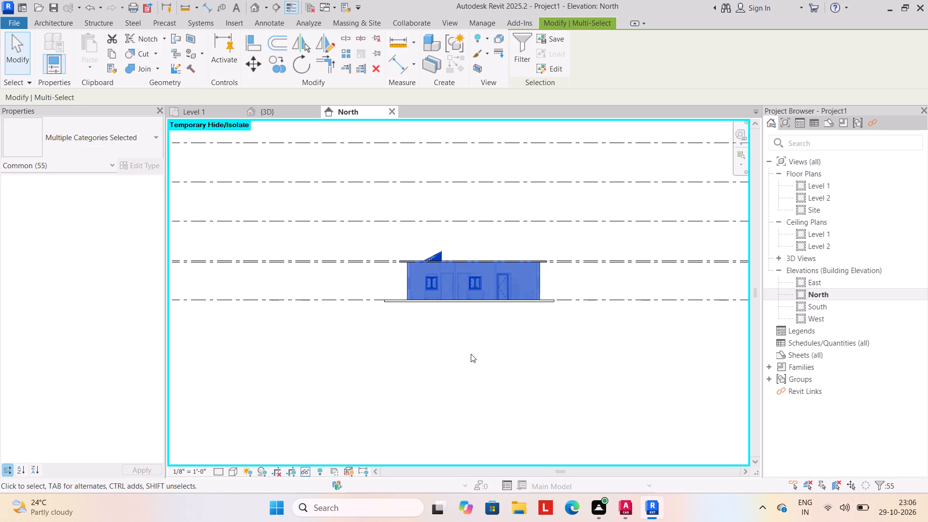
{"action": "scroll", "coordinate": [471, 354], "scroll_direction": "down", "scroll_amount": 2}
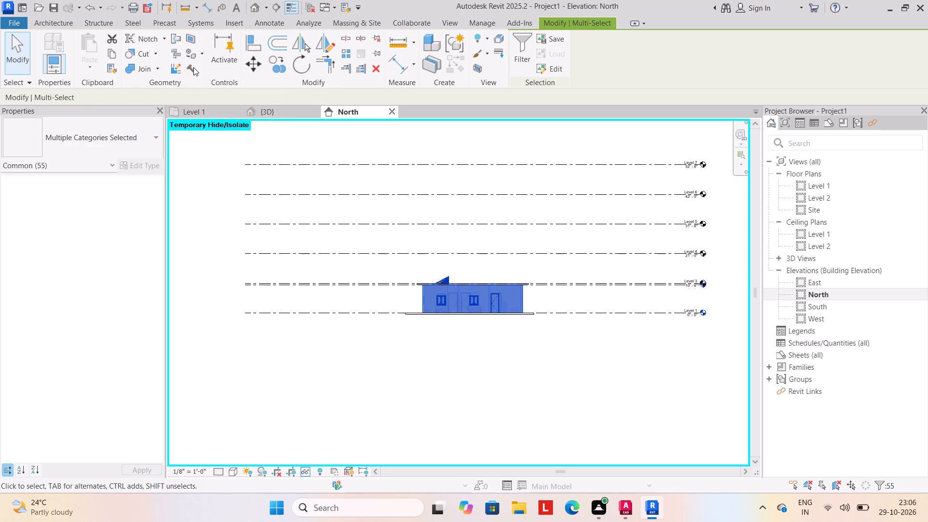
{"action": "left_click", "coordinate": [109, 53]}
{"action": "left_click", "coordinate": [87, 64]}
{"action": "left_click", "coordinate": [112, 109]}
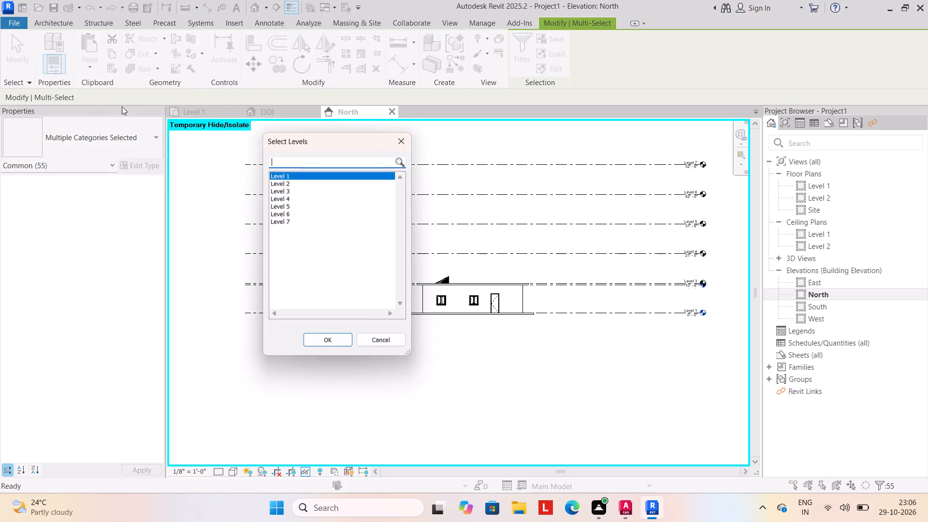
{"action": "left_click", "coordinate": [307, 191]}
{"action": "left_click_drag", "start_coordinate": [307, 191], "coordinate": [303, 208]}
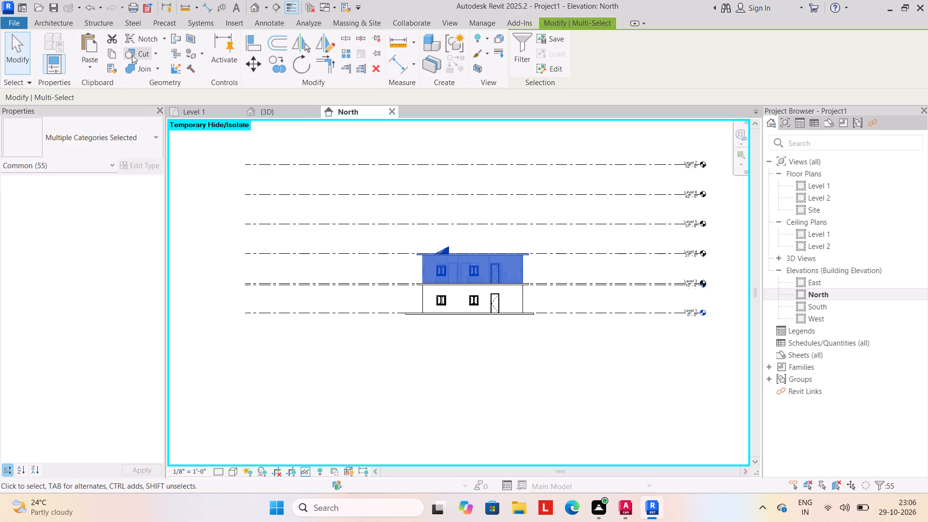
Copy the pasted second storey and paste it aligned to Level 4 and Level 5.
{"action": "left_click", "coordinate": [108, 49]}
{"action": "left_click", "coordinate": [92, 61]}
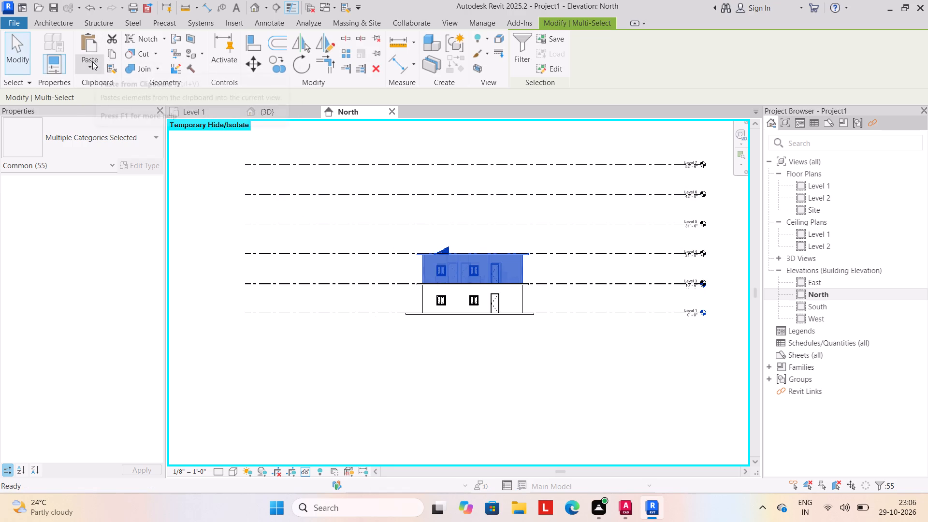
{"action": "left_click", "coordinate": [127, 112]}
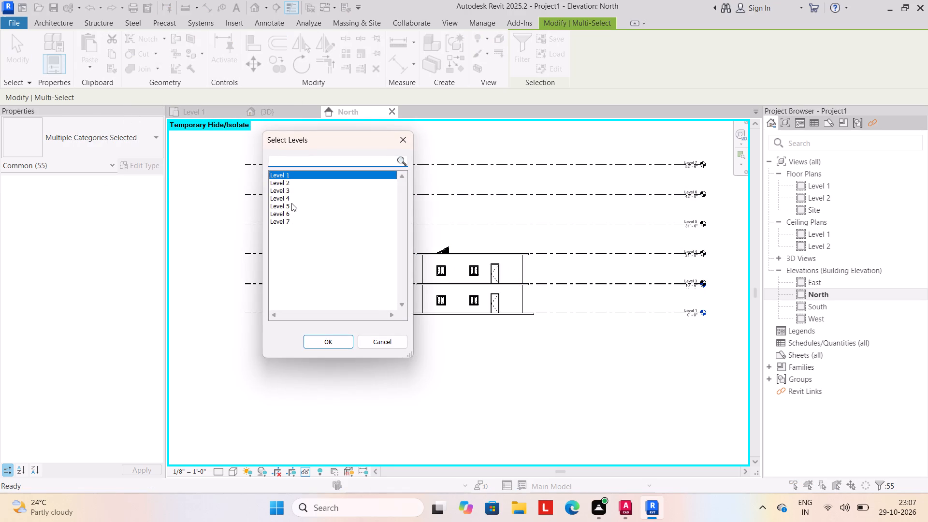
{"action": "left_click_drag", "start_coordinate": [291, 200], "coordinate": [291, 207]}
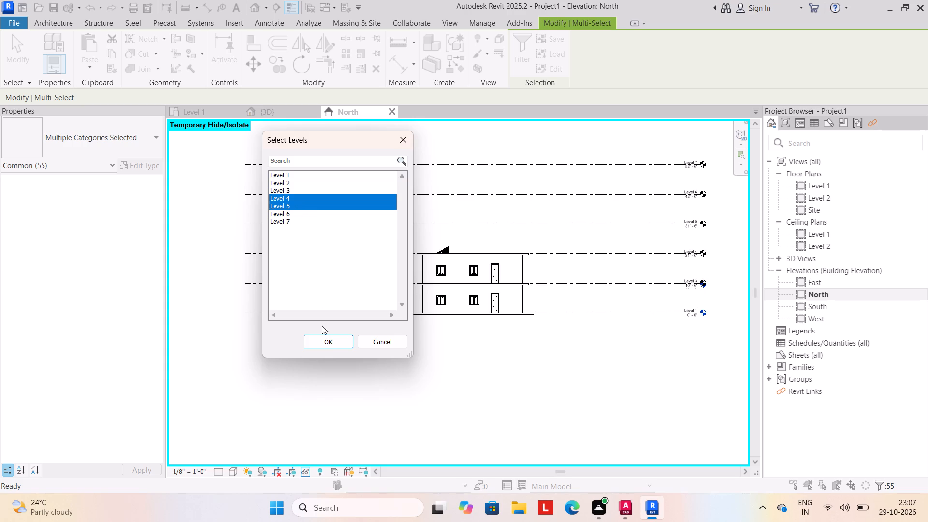
{"action": "left_click", "coordinate": [329, 341]}
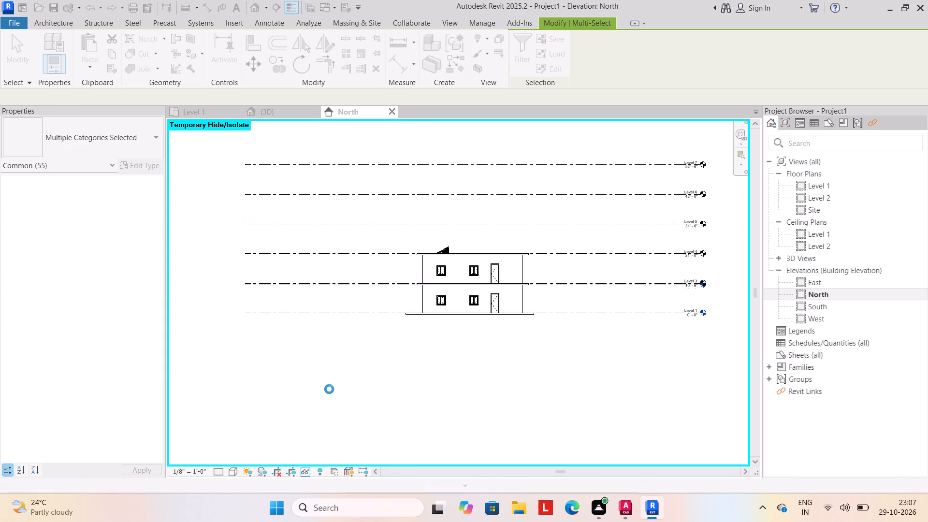
{"action": "left_click", "coordinate": [330, 389]}
{"action": "scroll", "coordinate": [331, 387], "scroll_direction": "down", "scroll_amount": 2}
{"action": "middle_click_drag", "start_coordinate": [331, 388], "coordinate": [320, 394]}
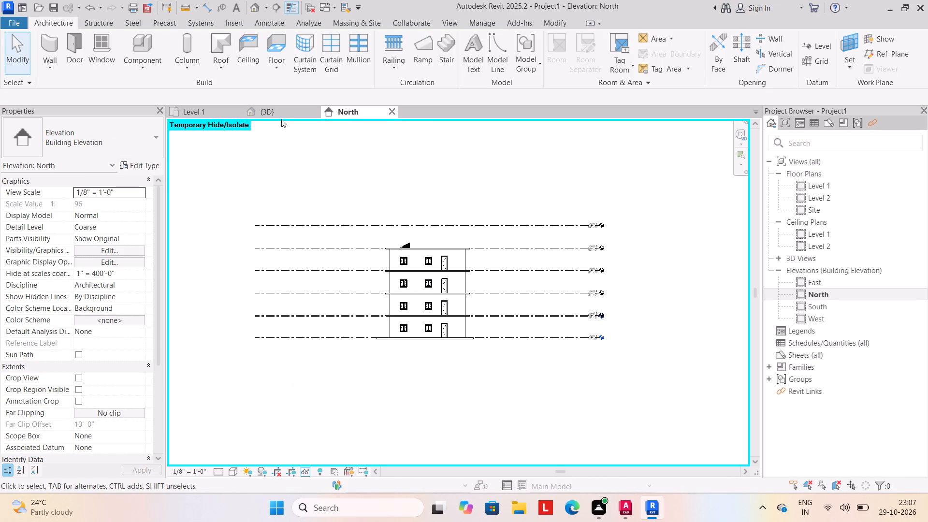
In the 3D view, place Single-Flush 30" x 80" doors in the second-storey and ground-storey front walls, about 9' 3" from the window.
{"action": "left_click", "coordinate": [281, 116]}
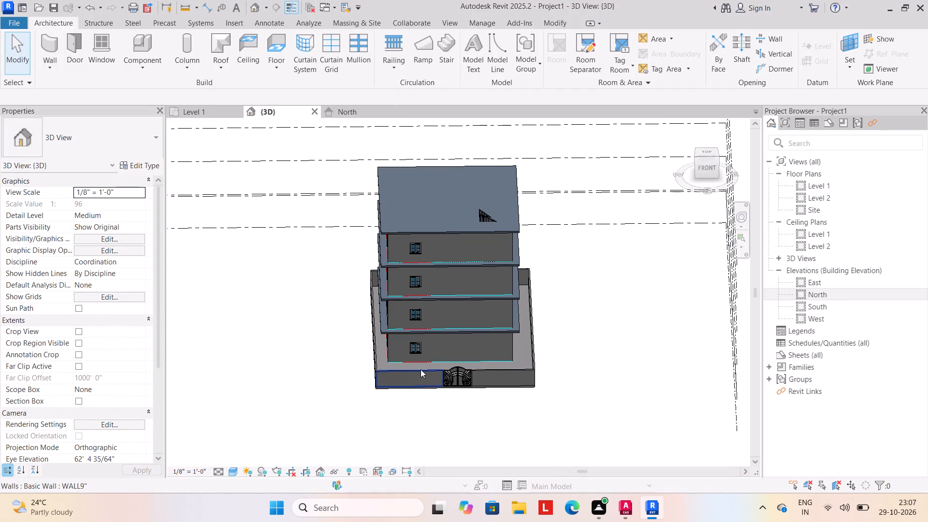
{"action": "left_click", "coordinate": [459, 359]}
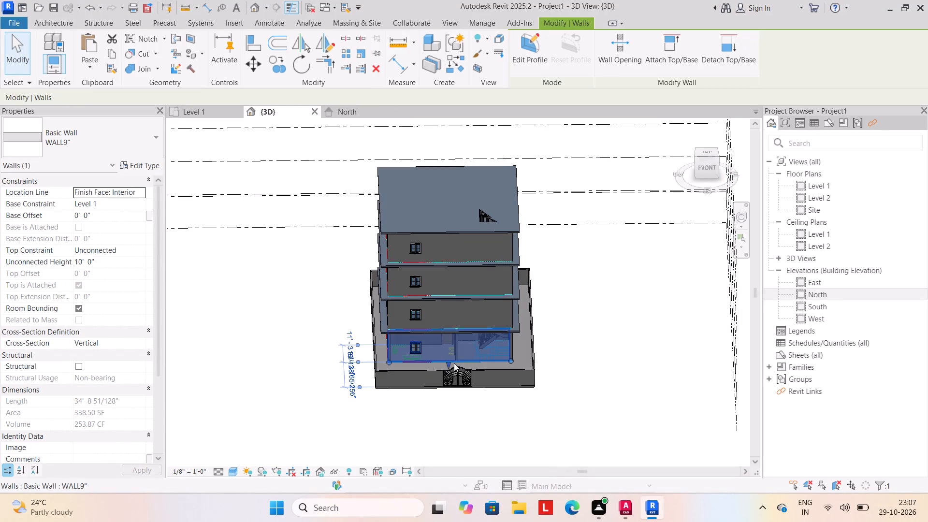
{"action": "left_click", "coordinate": [331, 426]}
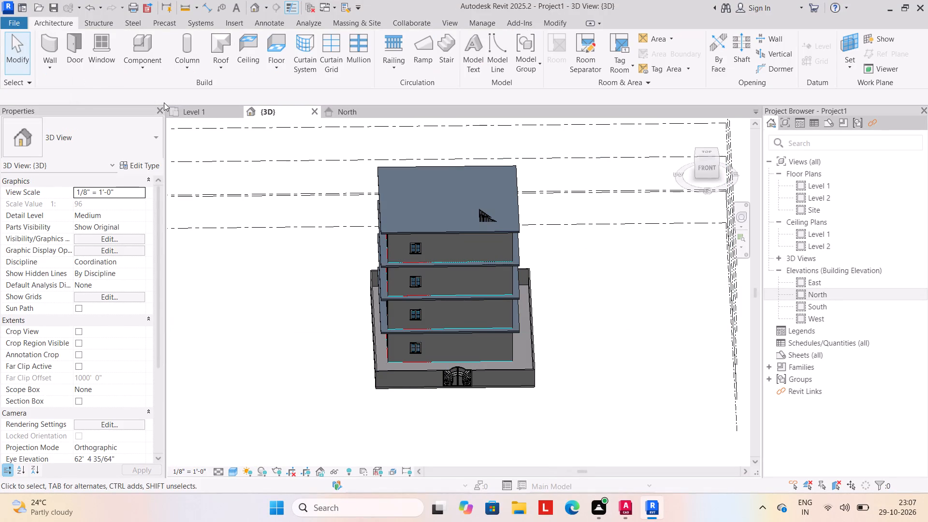
{"action": "left_click", "coordinate": [68, 50]}
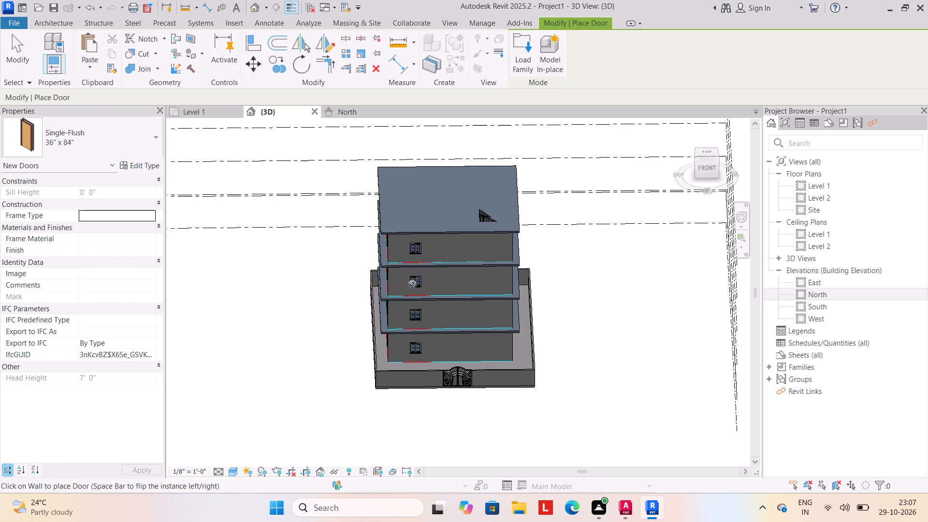
{"action": "left_click", "coordinate": [62, 142]}
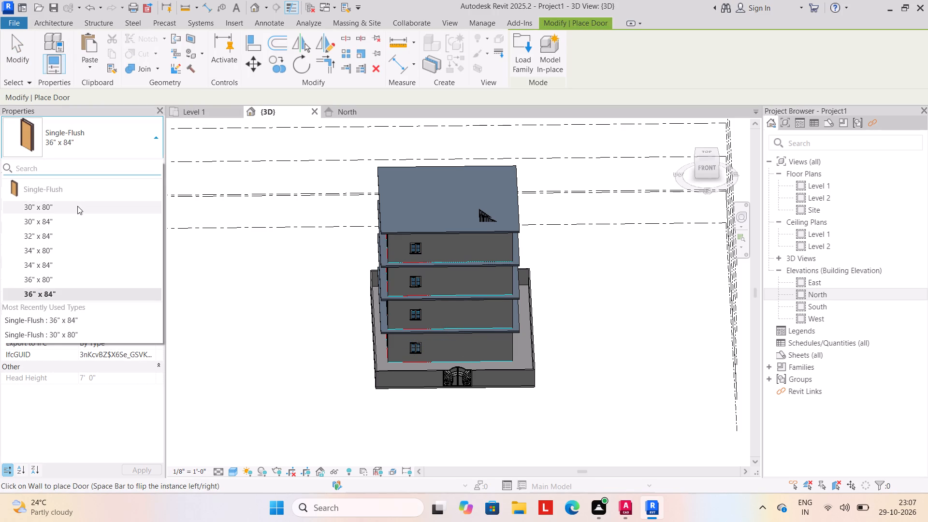
{"action": "left_click", "coordinate": [77, 206]}
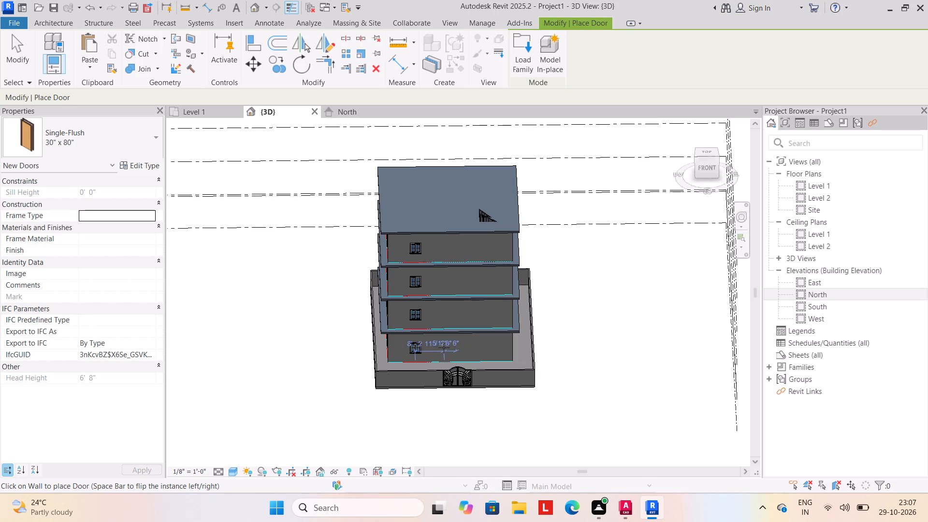
{"action": "left_click", "coordinate": [447, 311]}
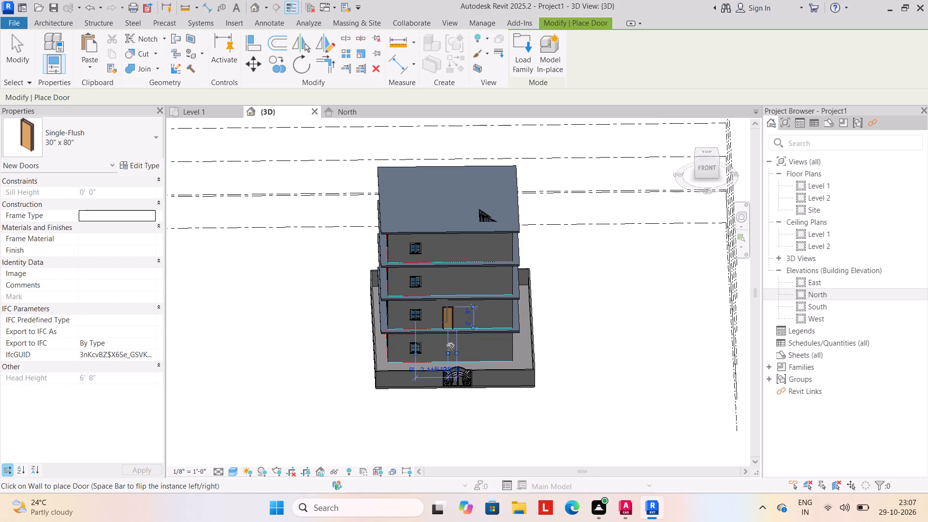
{"action": "scroll", "coordinate": [449, 347], "scroll_direction": "up", "scroll_amount": 8}
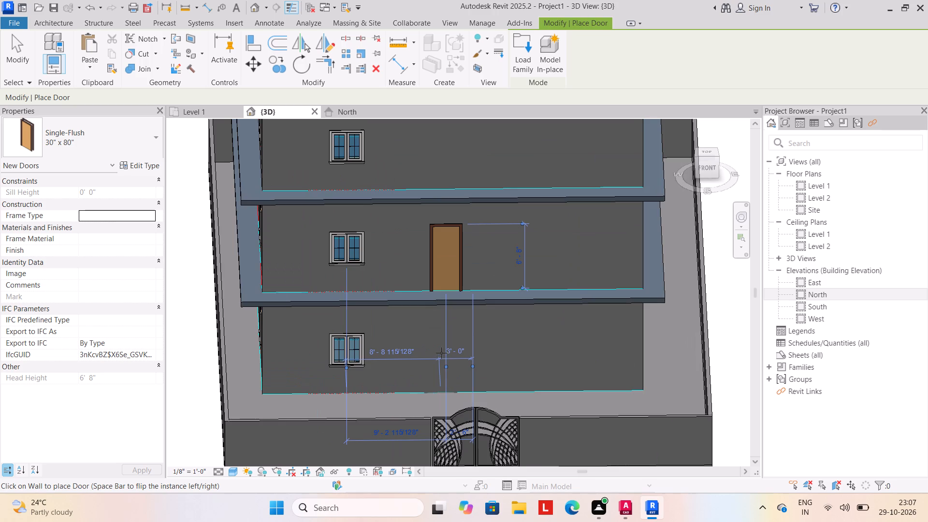
{"action": "left_click", "coordinate": [445, 350]}
Place the same 30" x 80" door in the third- and fourth-storey front walls, roughly in line with the doors below.
{"action": "scroll", "coordinate": [441, 255], "scroll_direction": "down", "scroll_amount": 1}
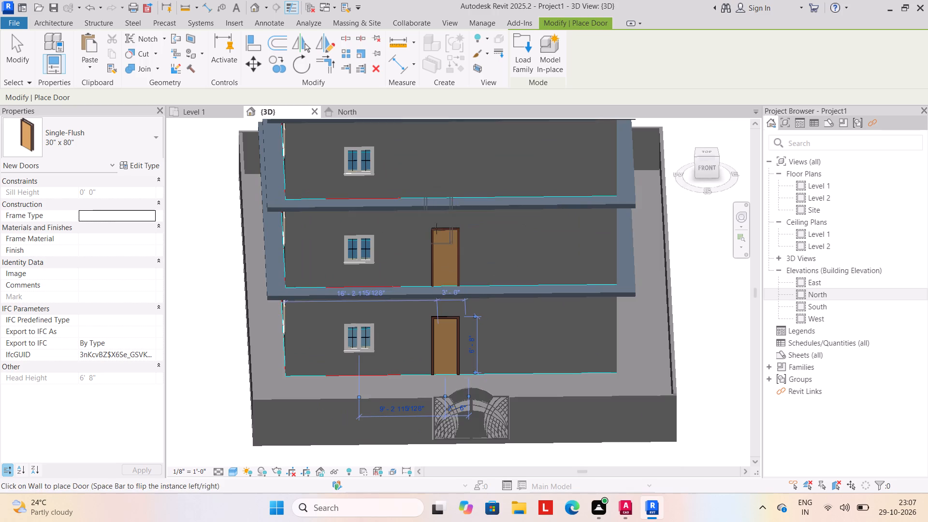
{"action": "left_click", "coordinate": [448, 175]}
{"action": "scroll", "coordinate": [442, 194], "scroll_direction": "down", "scroll_amount": 1}
{"action": "middle_click_drag", "start_coordinate": [441, 198], "coordinate": [440, 208]}
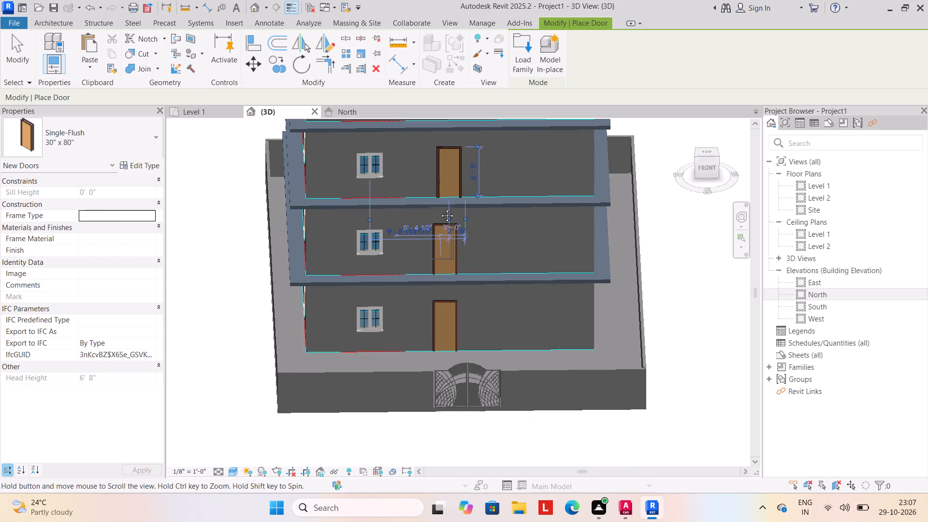
{"action": "middle_click_drag", "start_coordinate": [440, 208], "coordinate": [427, 314]}
{"action": "left_click", "coordinate": [435, 203]}
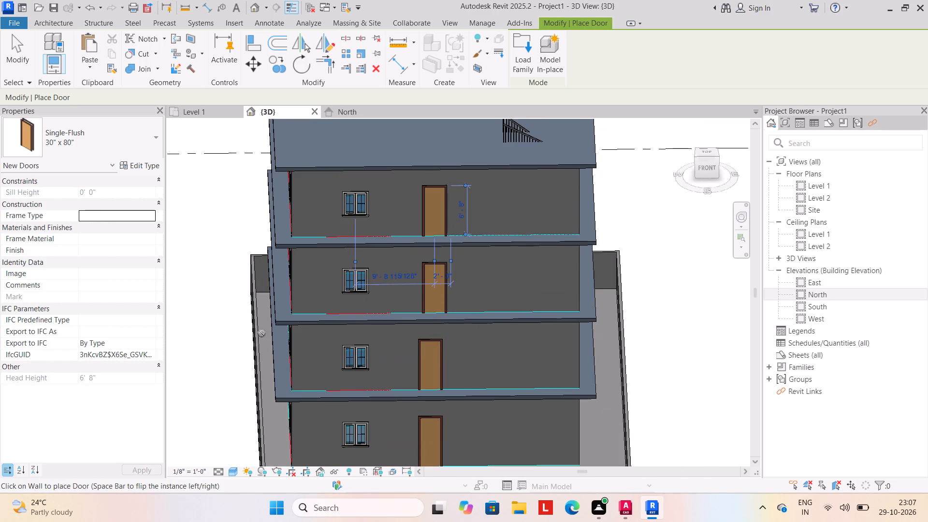
{"action": "scroll", "coordinate": [219, 329], "scroll_direction": "down", "scroll_amount": 4}
{"action": "middle_click_drag", "start_coordinate": [219, 329], "coordinate": [266, 310]}
{"action": "key", "text": "Escape"}
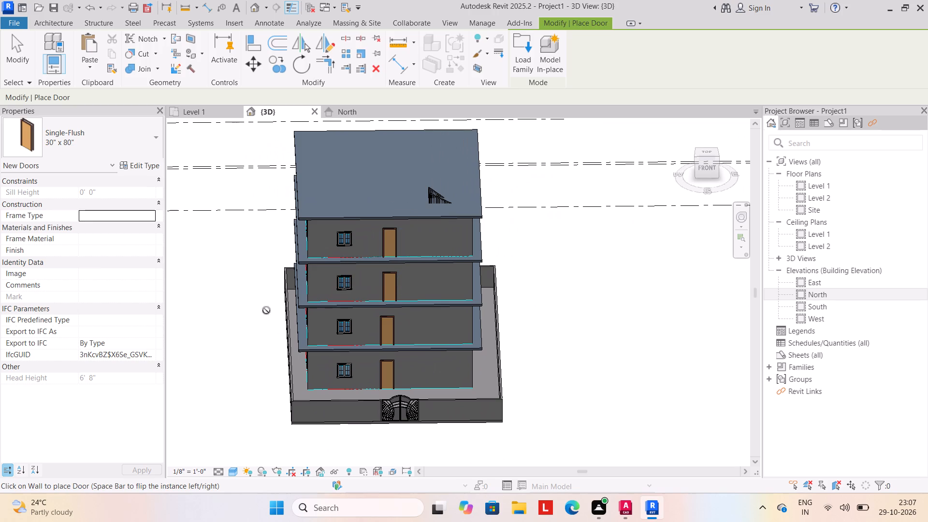
{"action": "key", "text": "Escape"}
{"action": "scroll", "coordinate": [294, 325], "scroll_direction": "down", "scroll_amount": 2}
{"action": "middle_click_drag", "start_coordinate": [310, 326], "coordinate": [320, 326]}
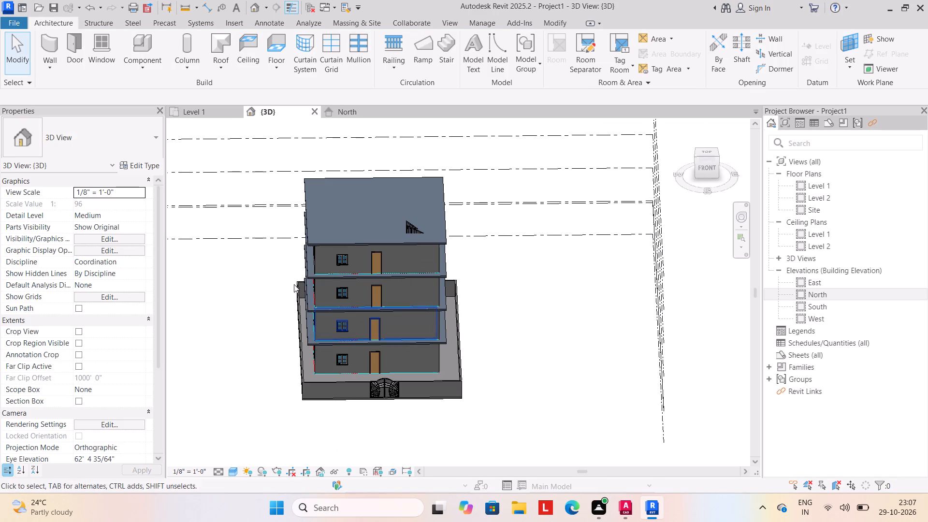
In the Level 1 plan, sketch a rectangular Handrail - Rectangular railing around the house's outer walls with 2' 0" offset and base level Level 2.
{"action": "left_click", "coordinate": [215, 113]}
{"action": "scroll", "coordinate": [252, 322], "scroll_direction": "down", "scroll_amount": 2}
{"action": "middle_click_drag", "start_coordinate": [255, 319], "coordinate": [261, 304]}
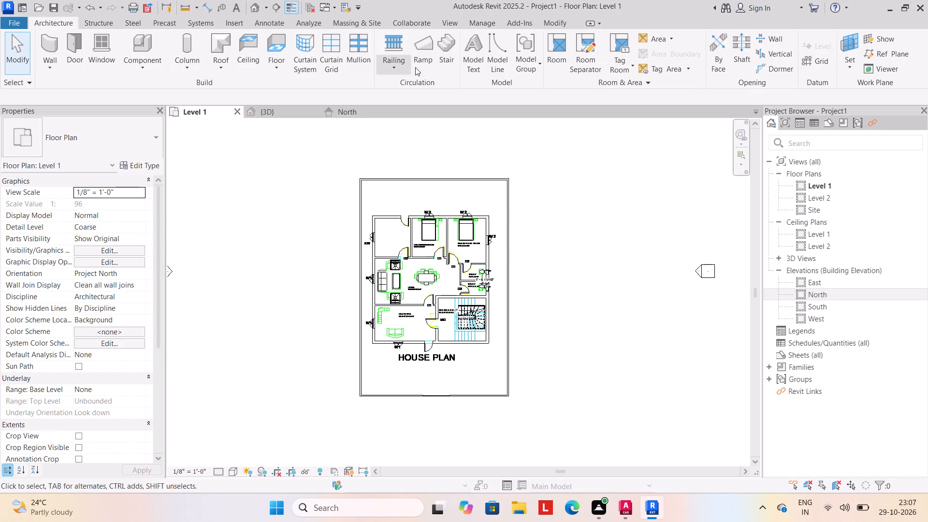
{"action": "left_click", "coordinate": [395, 68]}
{"action": "left_click", "coordinate": [400, 84]}
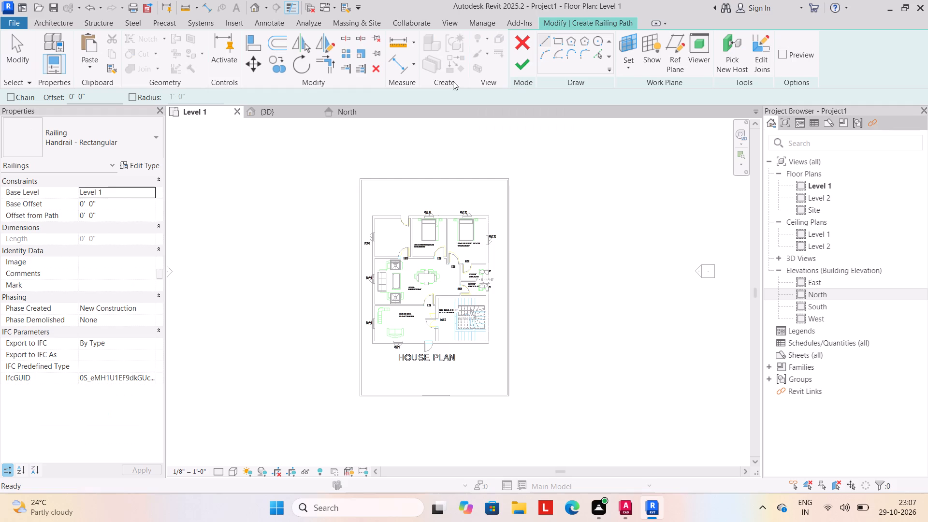
{"action": "left_click", "coordinate": [558, 41]}
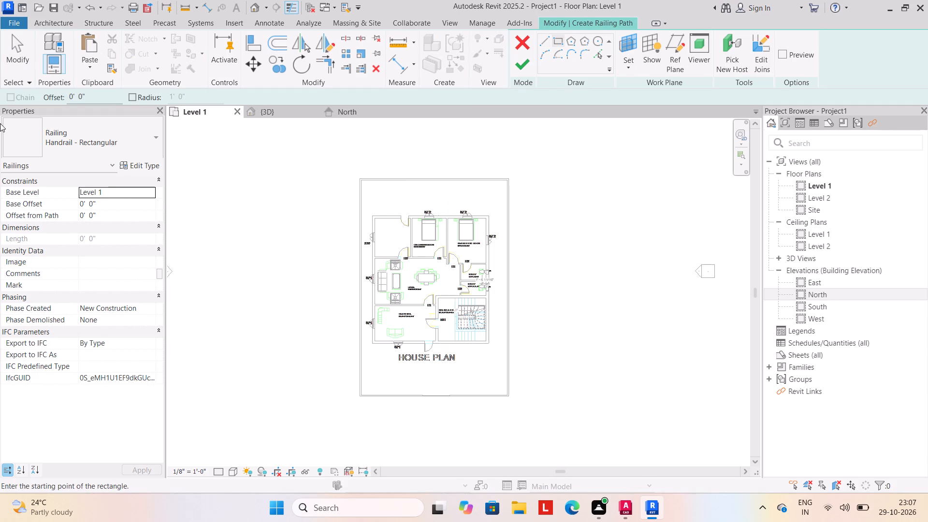
{"action": "left_click", "coordinate": [101, 97]}
{"action": "key", "text": "BackSpace"}
{"action": "key", "text": "BackSpace"}
{"action": "key", "text": "BackSpace"}
{"action": "key", "text": "BackSpace"}
{"action": "key", "text": "BackSpace"}
{"action": "key", "text": "BackSpace"}
{"action": "key", "text": "BackSpace"}
{"action": "type", "text": "2'"}
{"action": "key", "text": "Return"}
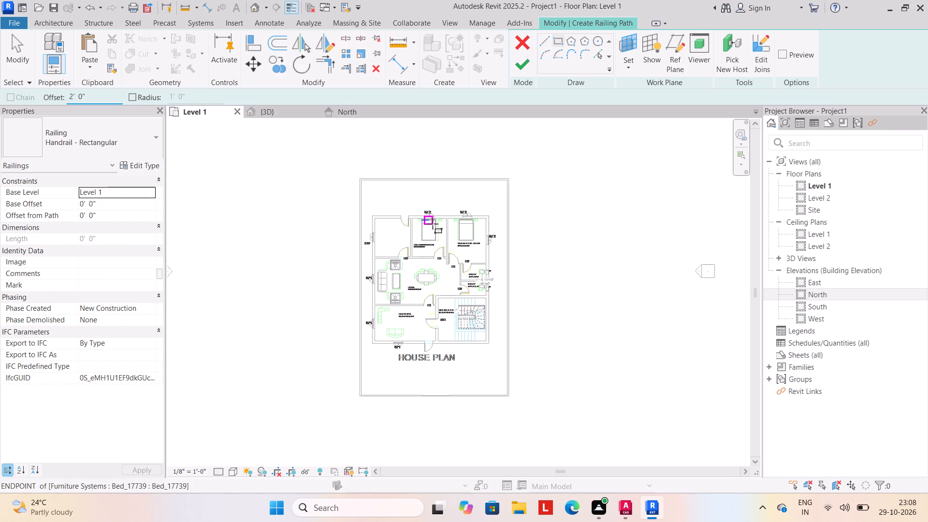
{"action": "scroll", "coordinate": [489, 281], "scroll_direction": "up", "scroll_amount": 3}
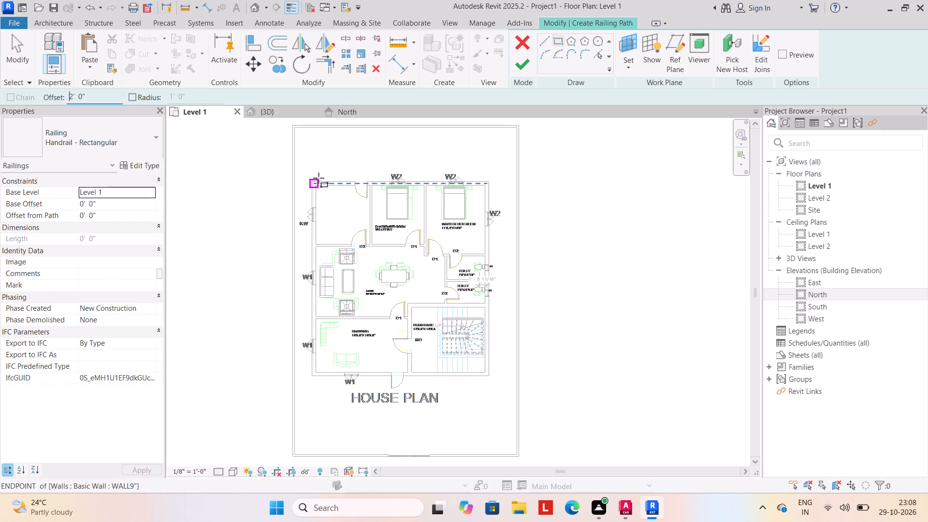
{"action": "left_click", "coordinate": [154, 194]}
{"action": "left_click", "coordinate": [128, 220]}
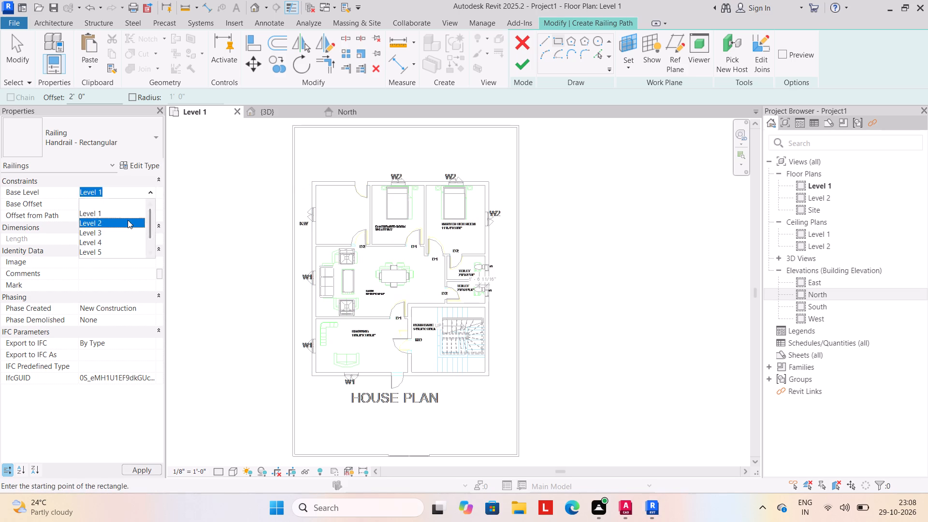
{"action": "left_click", "coordinate": [313, 177]}
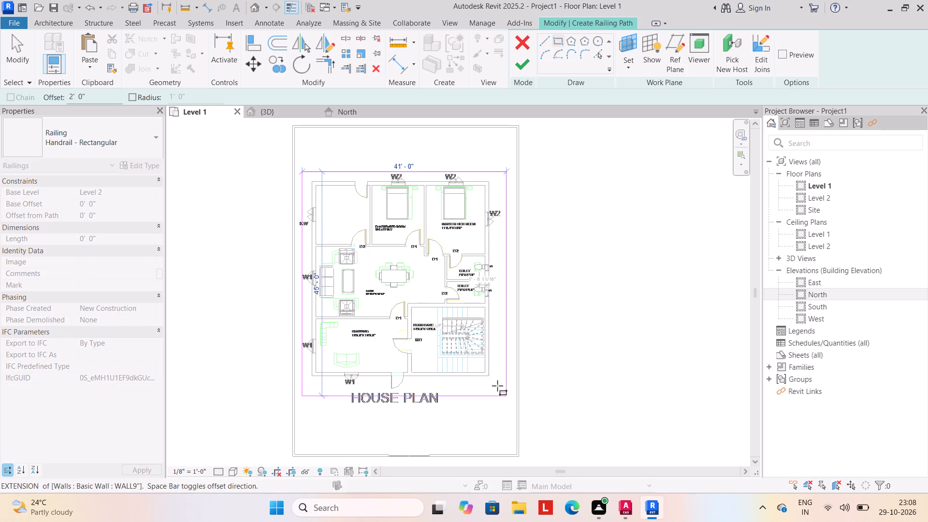
{"action": "left_click", "coordinate": [492, 377]}
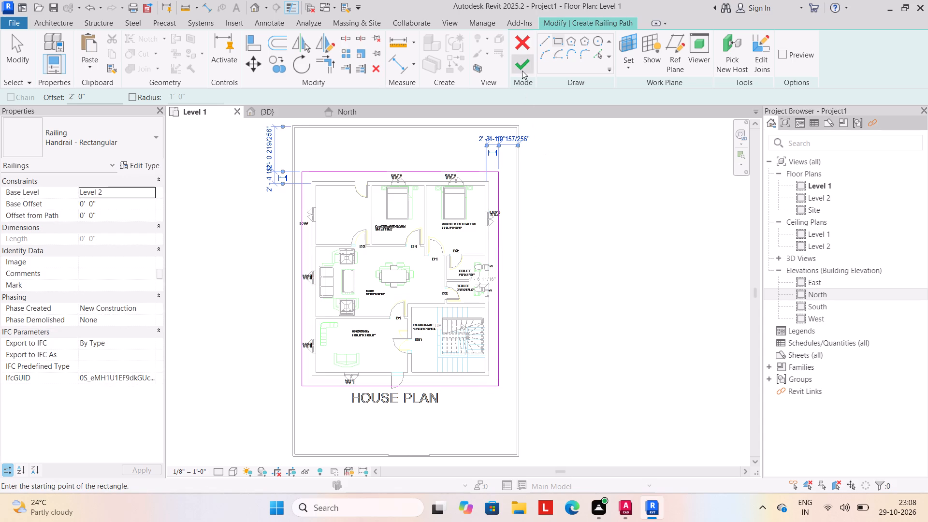
{"action": "left_click", "coordinate": [522, 71]}
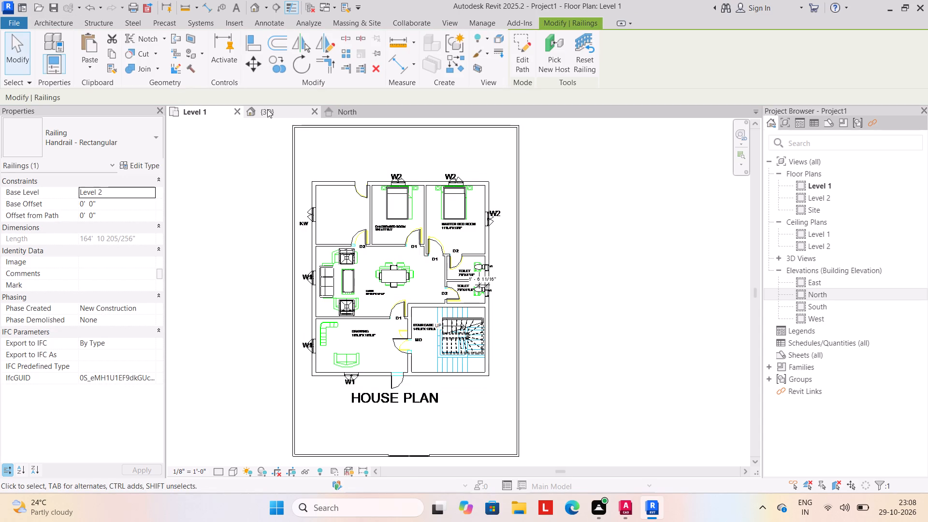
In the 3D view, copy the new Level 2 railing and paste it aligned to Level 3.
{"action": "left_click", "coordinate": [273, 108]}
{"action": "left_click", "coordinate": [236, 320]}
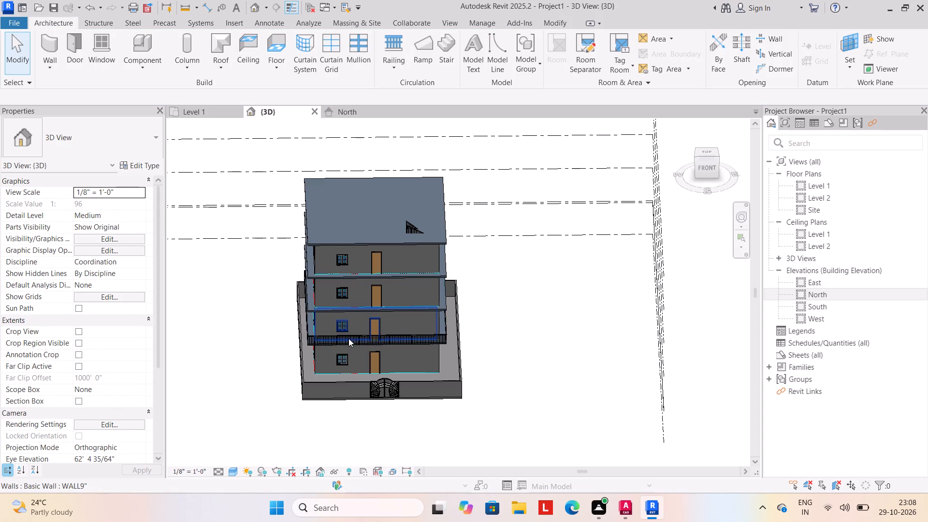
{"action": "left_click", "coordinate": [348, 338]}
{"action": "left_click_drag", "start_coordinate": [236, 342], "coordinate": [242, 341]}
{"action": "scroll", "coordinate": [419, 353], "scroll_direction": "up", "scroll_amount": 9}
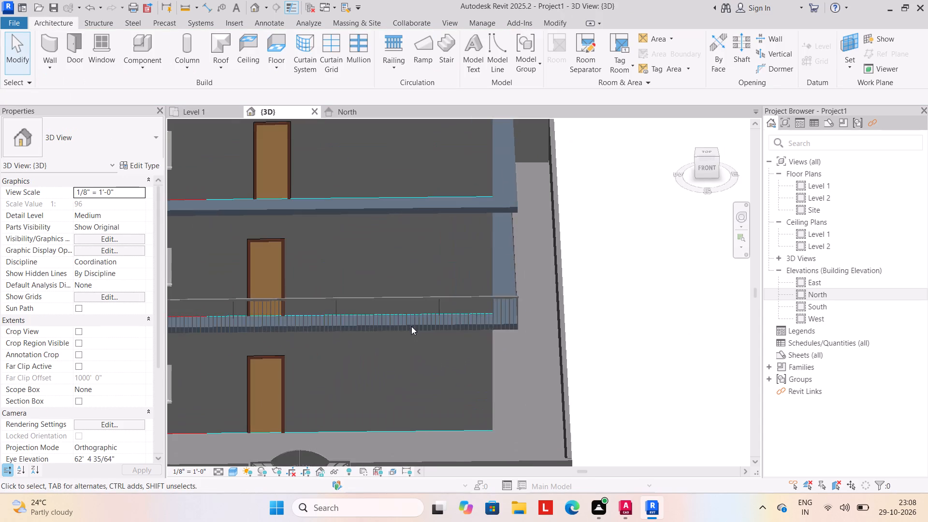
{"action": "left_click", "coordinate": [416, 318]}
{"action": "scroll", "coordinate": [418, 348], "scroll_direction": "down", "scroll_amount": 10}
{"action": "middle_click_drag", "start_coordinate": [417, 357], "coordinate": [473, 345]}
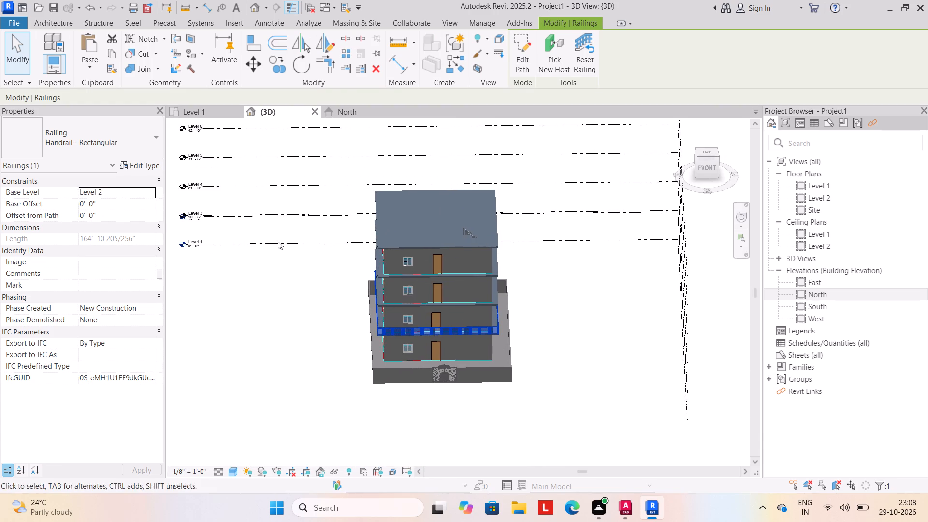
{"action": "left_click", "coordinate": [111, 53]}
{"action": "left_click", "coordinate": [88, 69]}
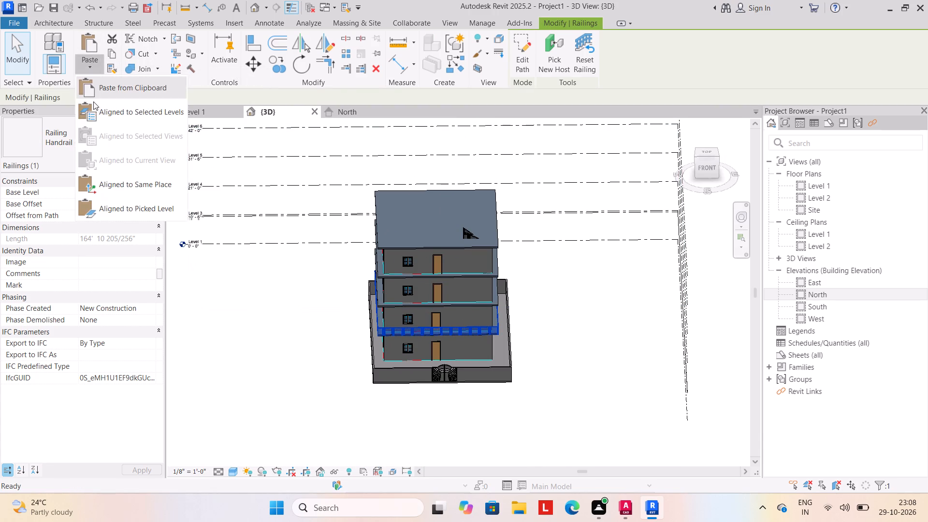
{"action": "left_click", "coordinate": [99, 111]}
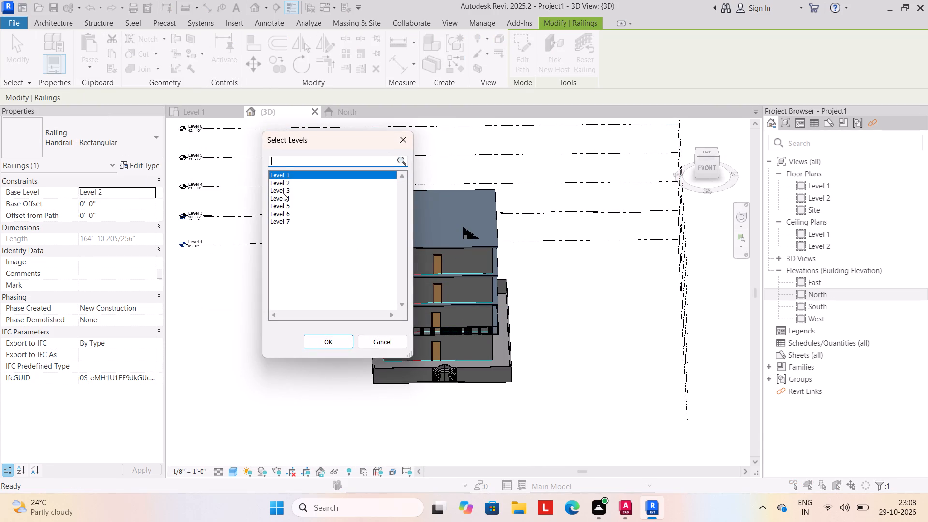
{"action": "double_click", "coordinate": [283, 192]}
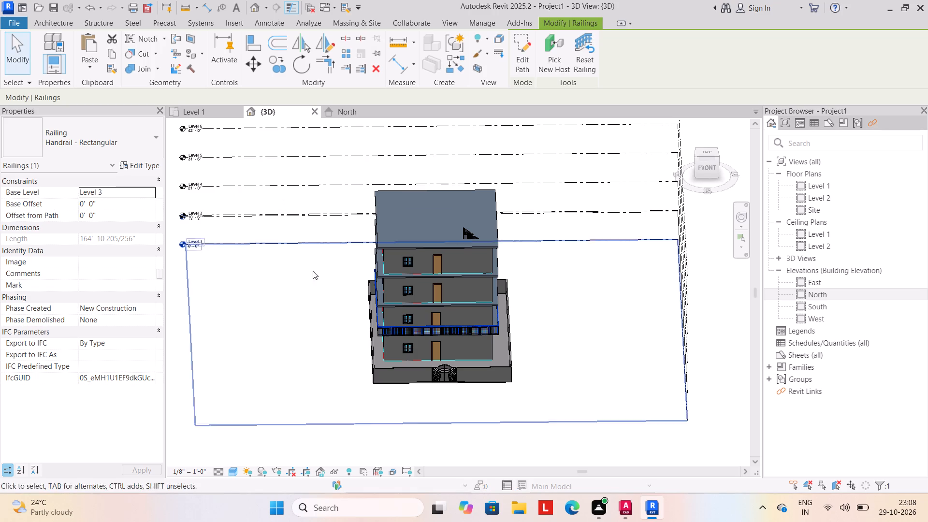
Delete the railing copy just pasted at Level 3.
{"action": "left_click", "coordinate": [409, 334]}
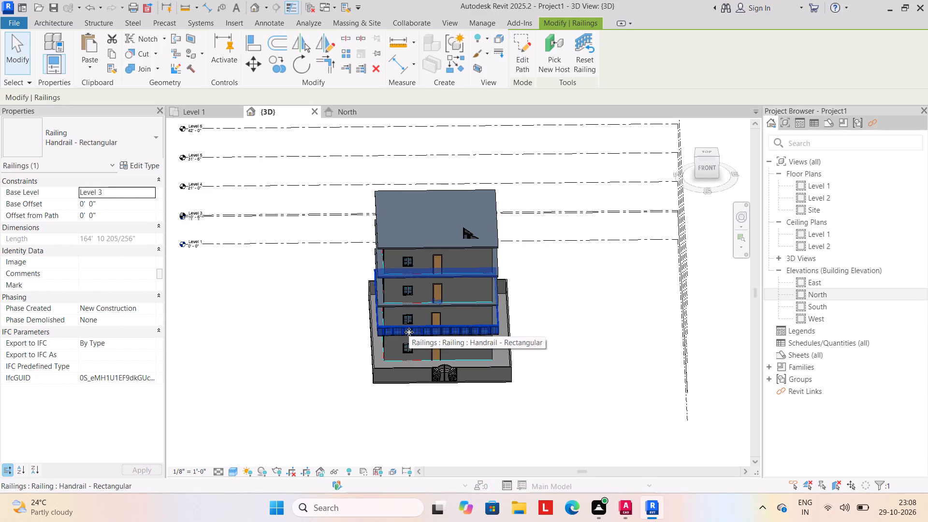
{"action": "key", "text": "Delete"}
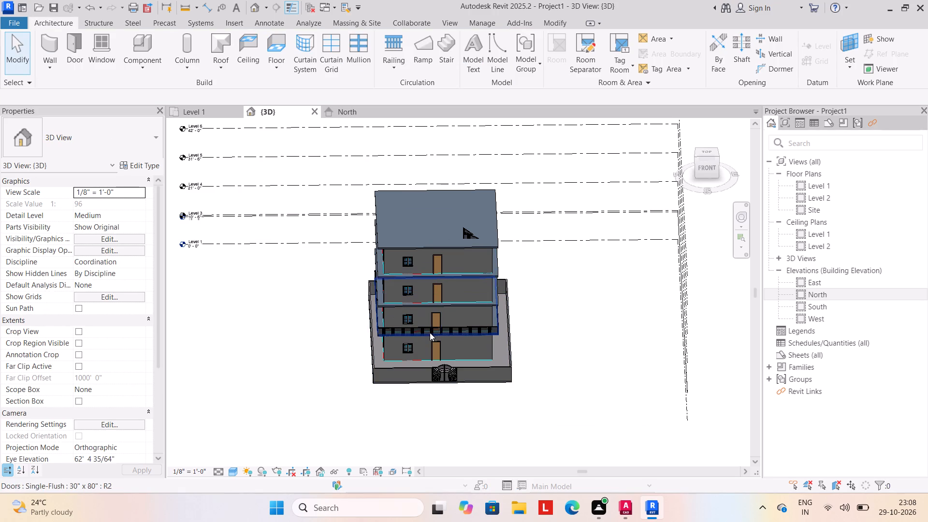
Copy the Level 2 railing and paste it aligned to Level 3, Level 4 and Level 5.
{"action": "scroll", "coordinate": [415, 336], "scroll_direction": "up", "scroll_amount": 8}
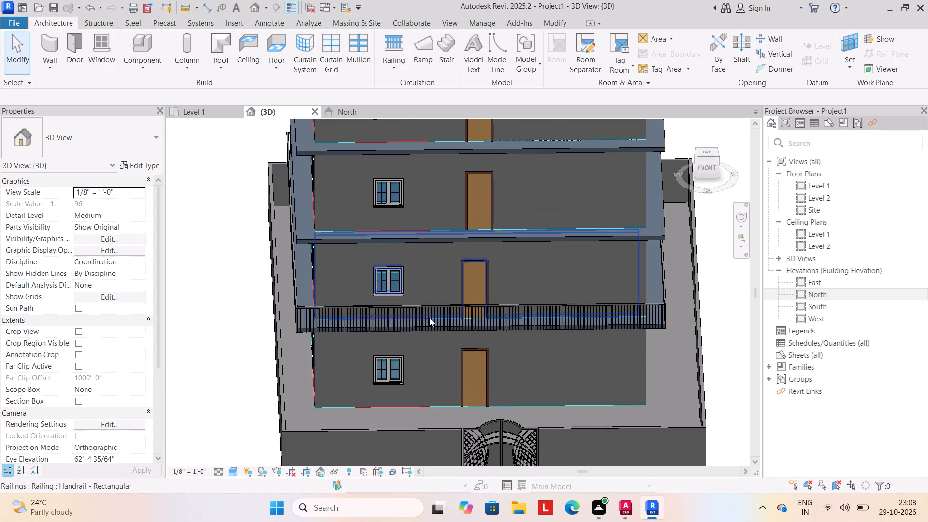
{"action": "left_click", "coordinate": [433, 308]}
{"action": "scroll", "coordinate": [414, 340], "scroll_direction": "down", "scroll_amount": 9}
{"action": "middle_click_drag", "start_coordinate": [406, 360], "coordinate": [399, 347]}
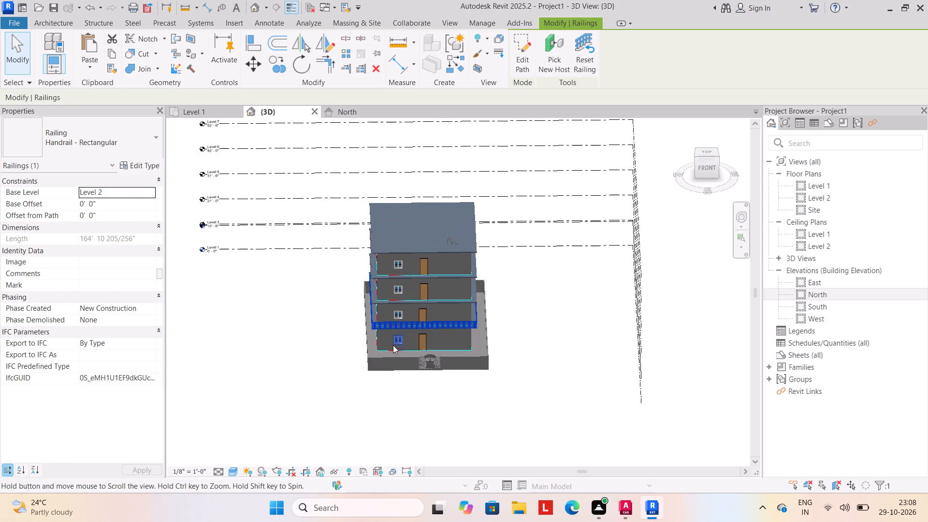
{"action": "left_click", "coordinate": [110, 48]}
{"action": "left_click", "coordinate": [87, 71]}
{"action": "left_click", "coordinate": [105, 112]}
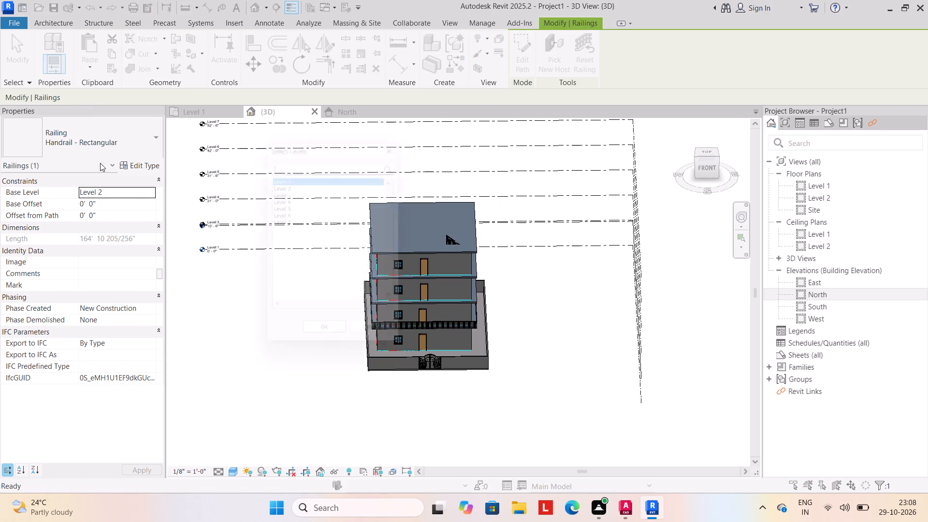
{"action": "scroll", "coordinate": [259, 192], "scroll_direction": "down", "scroll_amount": 5}
{"action": "left_click_drag", "start_coordinate": [288, 192], "coordinate": [288, 200]}
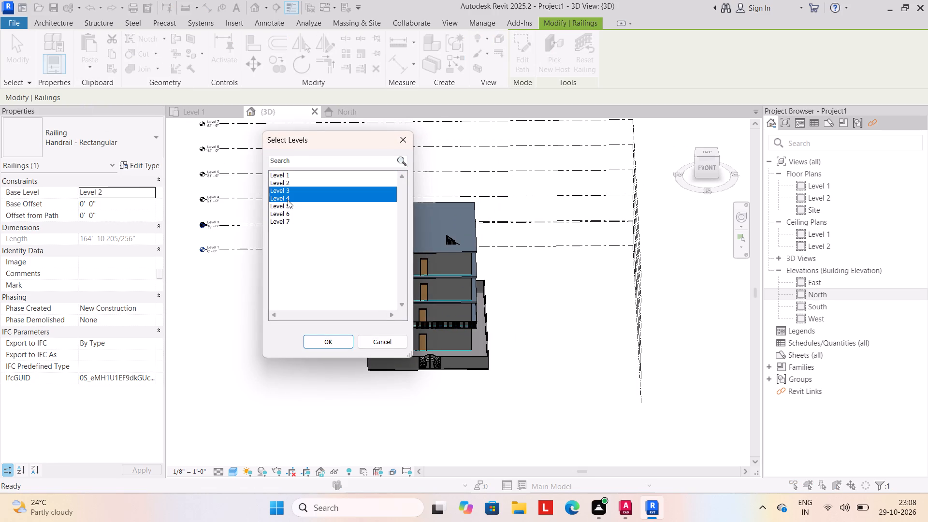
{"action": "left_click_drag", "start_coordinate": [288, 200], "coordinate": [288, 204]}
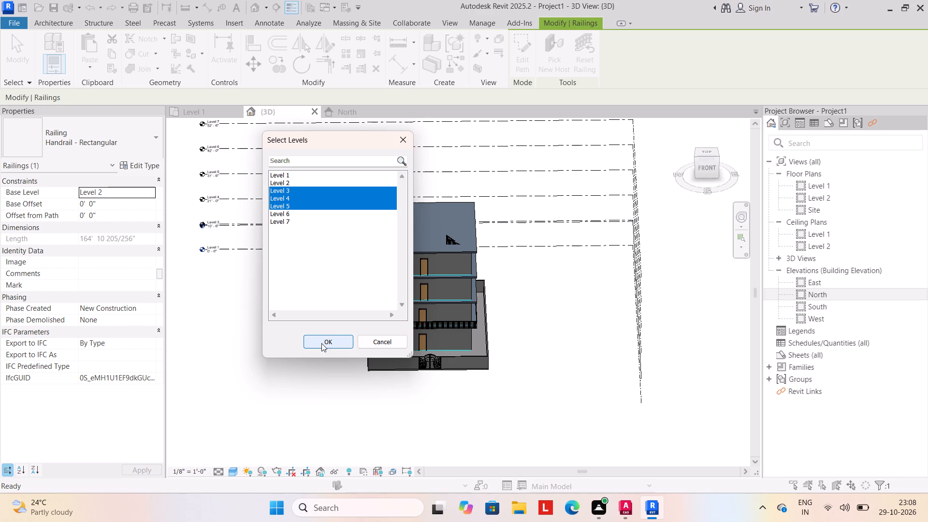
{"action": "left_click", "coordinate": [321, 342]}
{"action": "left_click", "coordinate": [294, 362]}
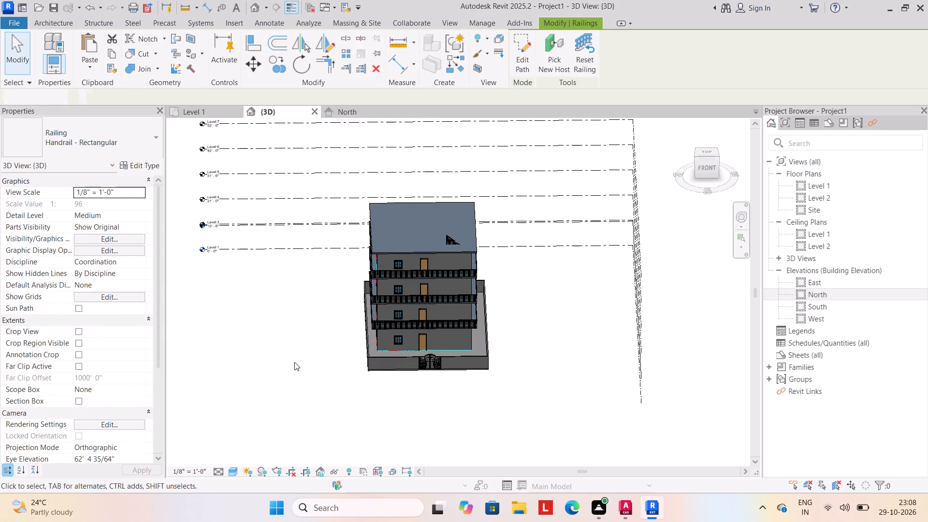
Copy the Level 5 railing and paste it aligned to Level 6 around the roof.
{"action": "left_click", "coordinate": [370, 275]}
{"action": "scroll", "coordinate": [420, 290], "scroll_direction": "up", "scroll_amount": 5}
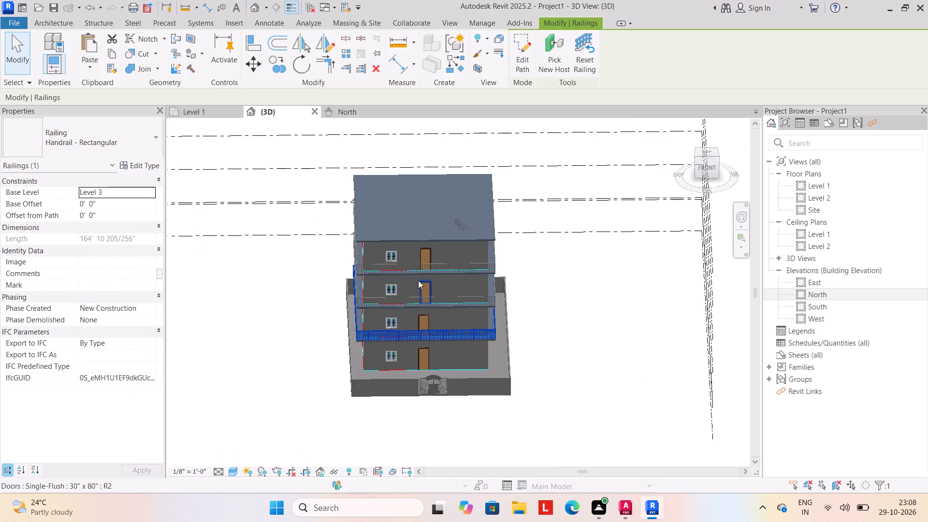
{"action": "left_click", "coordinate": [411, 257]}
{"action": "left_click", "coordinate": [184, 298]}
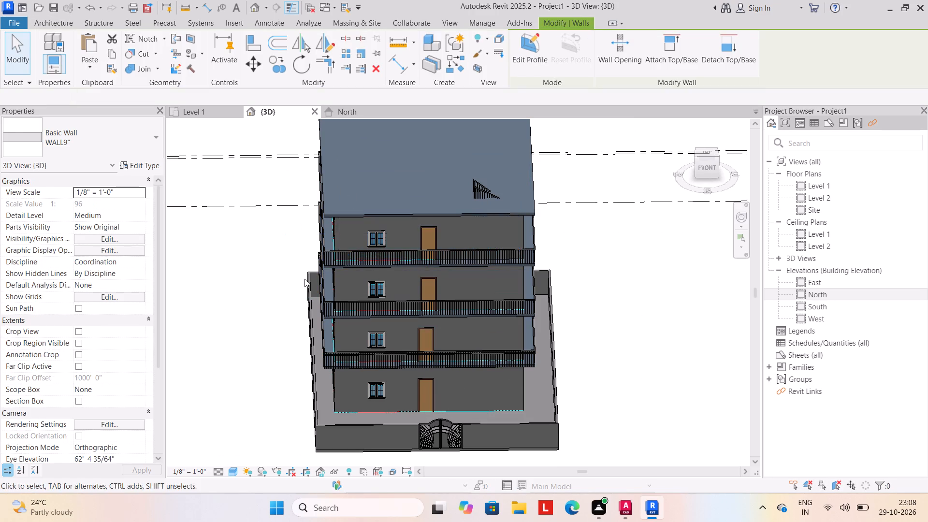
{"action": "scroll", "coordinate": [342, 269], "scroll_direction": "up", "scroll_amount": 9}
{"action": "left_click", "coordinate": [311, 239]}
{"action": "scroll", "coordinate": [317, 246], "scroll_direction": "down", "scroll_amount": 10}
{"action": "middle_click_drag", "start_coordinate": [319, 252], "coordinate": [375, 239]}
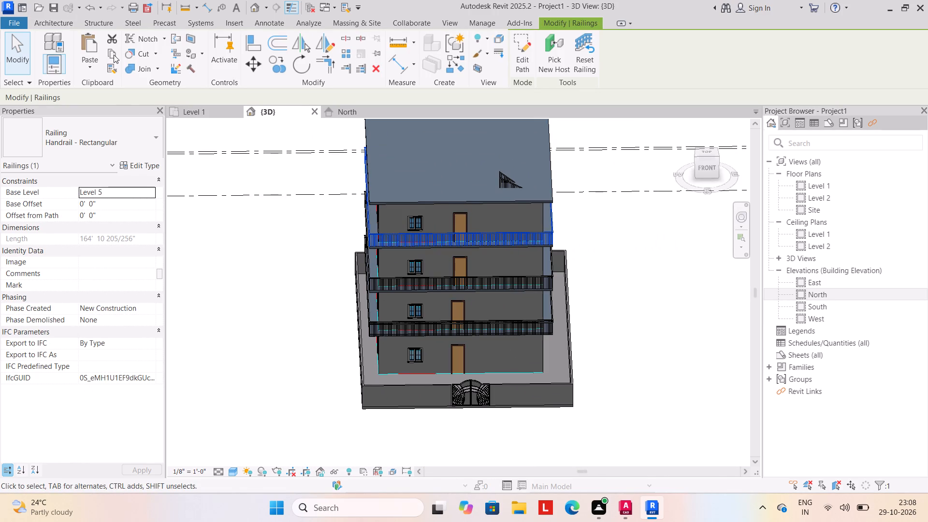
{"action": "left_click", "coordinate": [114, 55]}
{"action": "left_click", "coordinate": [90, 72]}
{"action": "left_click", "coordinate": [106, 110]}
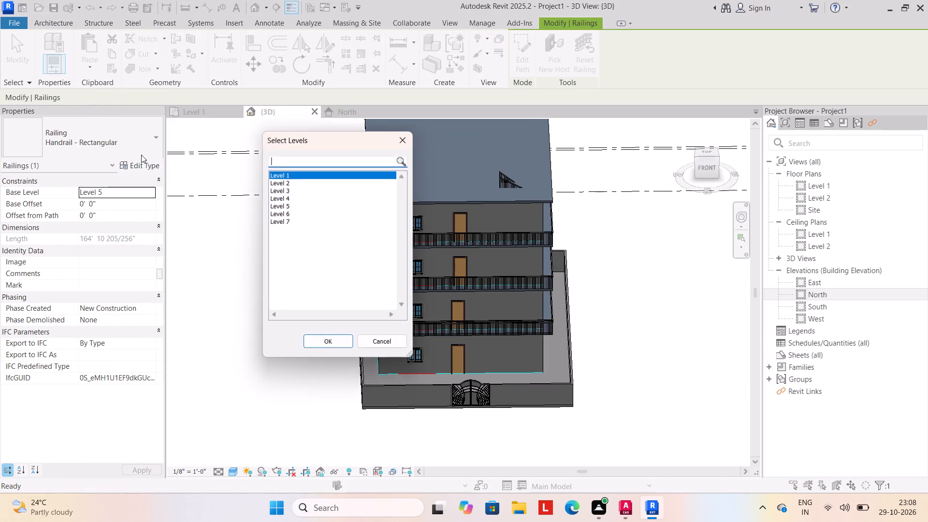
{"action": "left_click", "coordinate": [287, 216]}
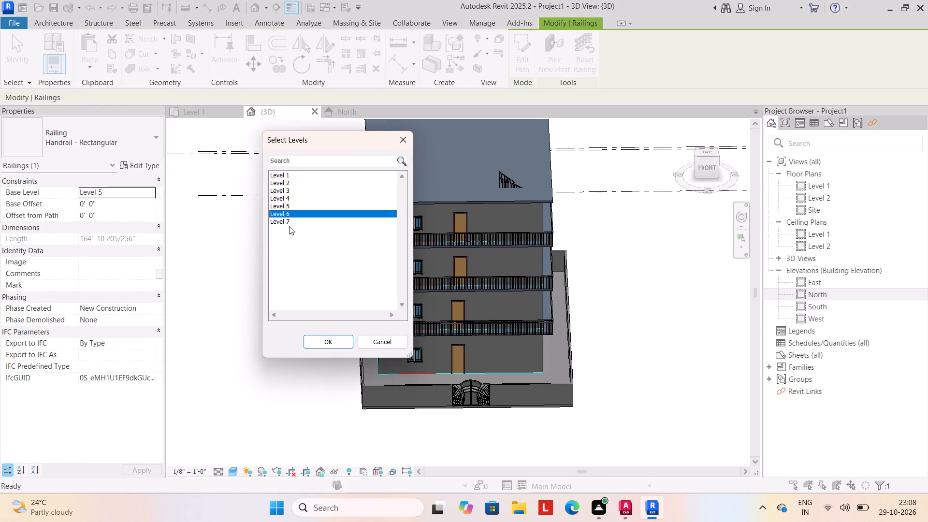
{"action": "left_click", "coordinate": [318, 342]}
{"action": "left_click", "coordinate": [304, 323]}
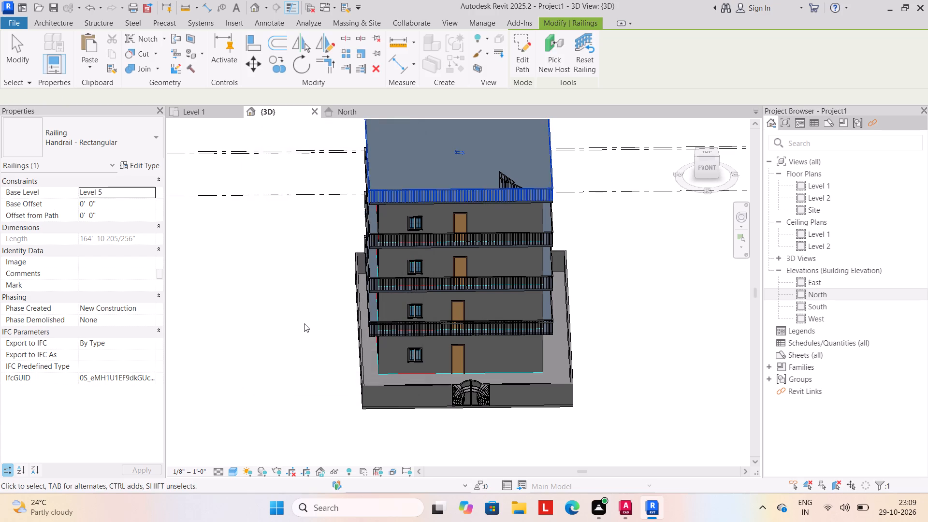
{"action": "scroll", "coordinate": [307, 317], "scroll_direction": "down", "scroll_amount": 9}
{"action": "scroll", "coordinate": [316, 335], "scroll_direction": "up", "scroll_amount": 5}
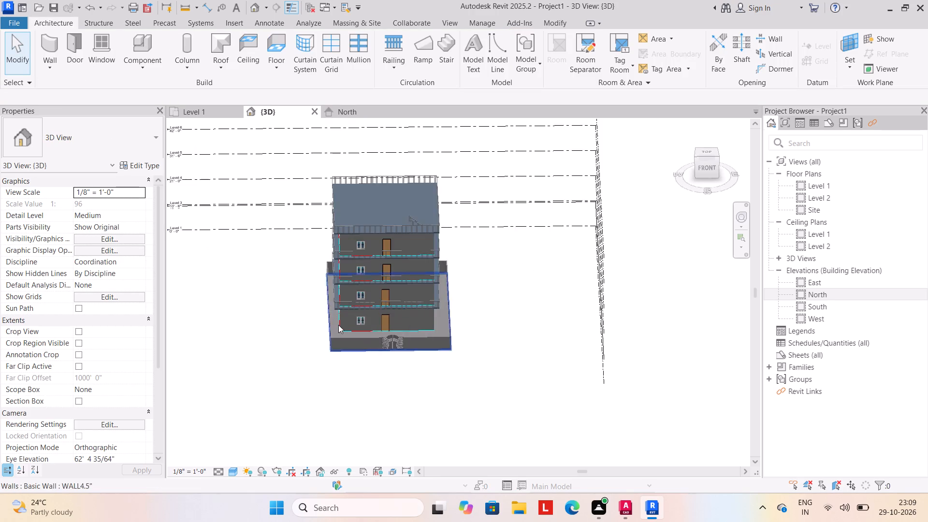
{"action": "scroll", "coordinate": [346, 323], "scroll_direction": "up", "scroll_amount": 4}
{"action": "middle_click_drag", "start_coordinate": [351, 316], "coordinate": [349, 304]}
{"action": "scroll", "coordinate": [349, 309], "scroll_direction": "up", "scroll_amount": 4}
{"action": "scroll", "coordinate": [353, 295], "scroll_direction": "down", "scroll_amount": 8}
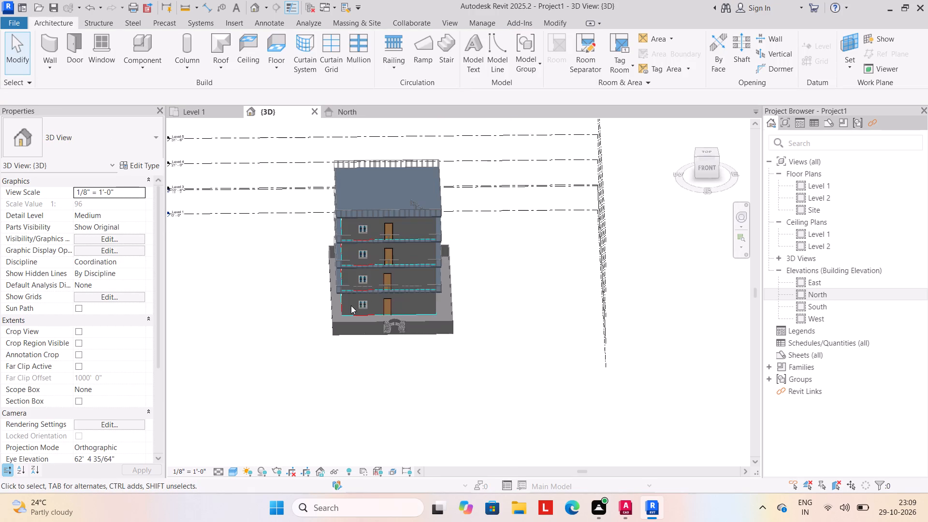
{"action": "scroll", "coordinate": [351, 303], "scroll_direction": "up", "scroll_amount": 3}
Paint the house's front wall faces on all four storeys with the Wood Planks material.
{"action": "left_click", "coordinate": [552, 21]}
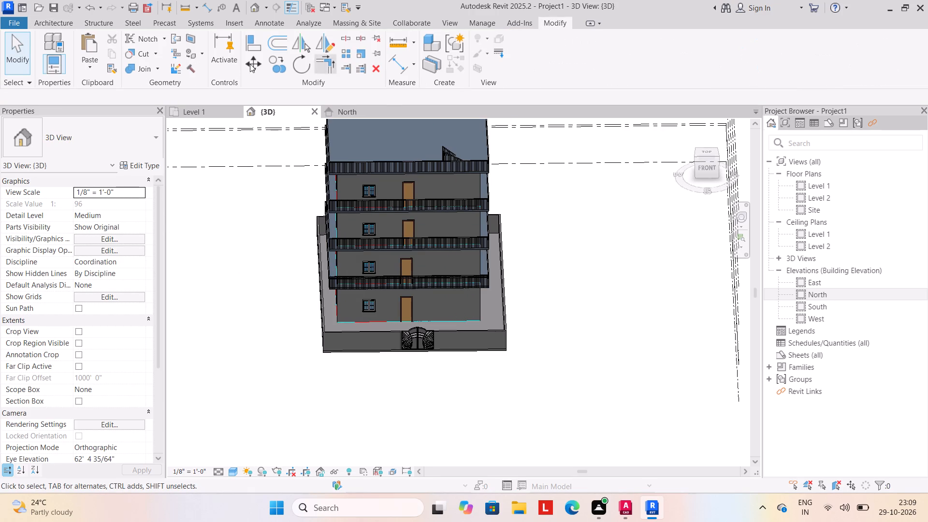
{"action": "left_click", "coordinate": [203, 54]}
{"action": "left_click", "coordinate": [203, 67]}
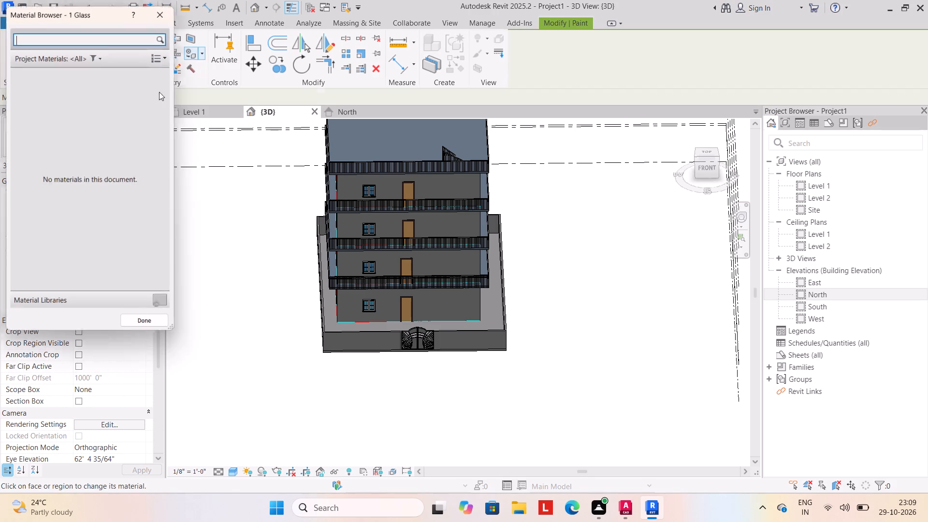
{"action": "scroll", "coordinate": [104, 188], "scroll_direction": "down", "scroll_amount": 11}
{"action": "scroll", "coordinate": [108, 174], "scroll_direction": "up", "scroll_amount": 5}
{"action": "scroll", "coordinate": [106, 192], "scroll_direction": "down", "scroll_amount": 5}
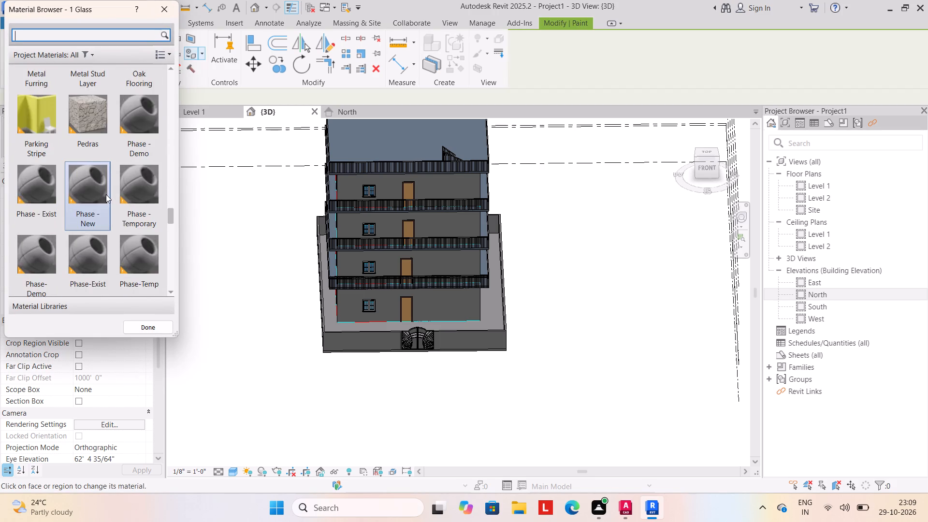
{"action": "scroll", "coordinate": [104, 192], "scroll_direction": "down", "scroll_amount": 11}
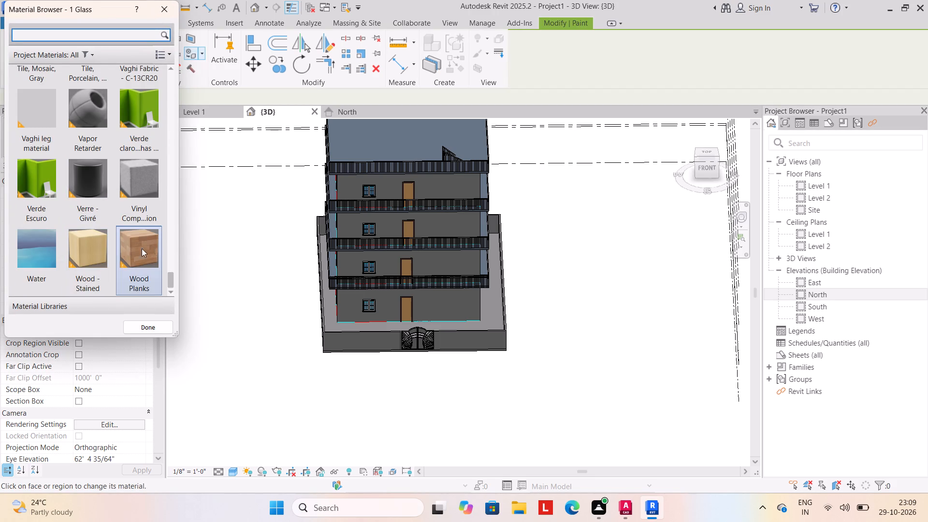
{"action": "left_click", "coordinate": [152, 247]}
{"action": "left_click", "coordinate": [382, 303]}
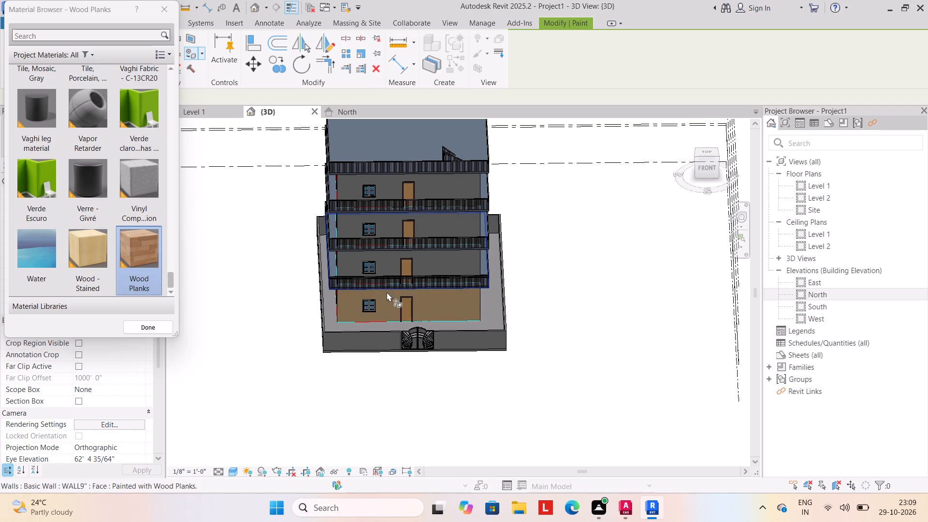
{"action": "left_click", "coordinate": [392, 262]}
{"action": "left_click", "coordinate": [401, 223]}
{"action": "left_click", "coordinate": [393, 180]}
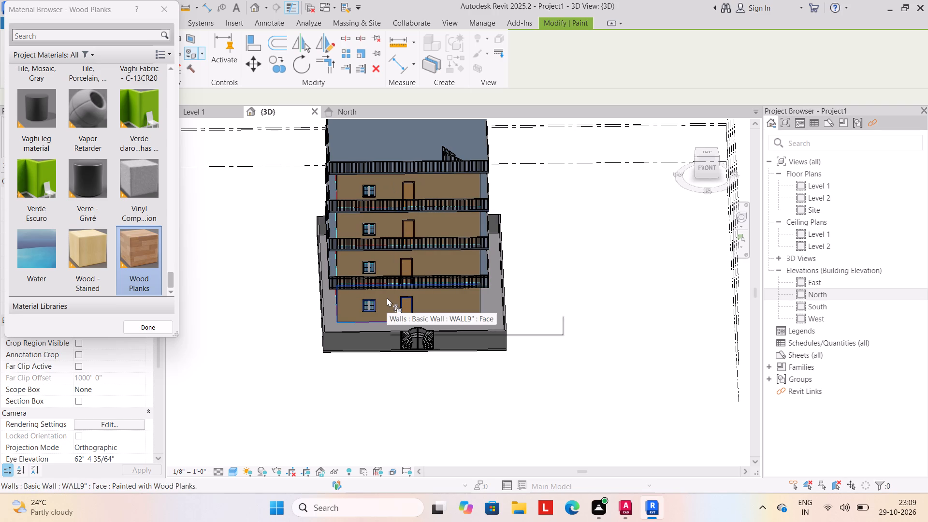
Paint the right-side wall faces of the house on all four storeys with Wood Planks.
{"action": "middle_click_drag", "start_coordinate": [361, 336], "coordinate": [244, 327]}
{"action": "scroll", "coordinate": [244, 327], "scroll_direction": "up", "scroll_amount": 1, "text": "shift"}
{"action": "left_click", "coordinate": [387, 298]}
{"action": "left_click", "coordinate": [391, 259]}
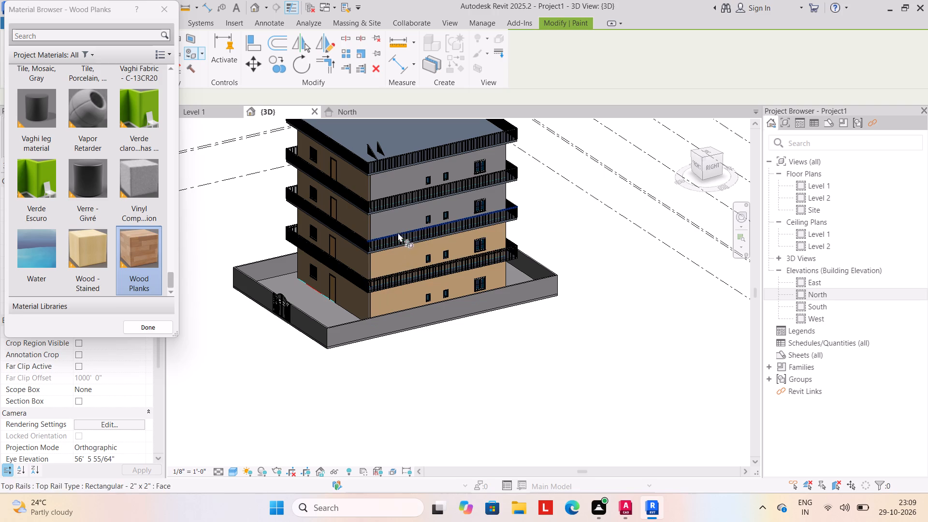
{"action": "left_click", "coordinate": [398, 228]}
{"action": "left_click", "coordinate": [408, 183]}
Paint the back wall faces of the house on all four storeys with Wood Planks.
{"action": "middle_click_drag", "start_coordinate": [428, 307], "coordinate": [209, 319], "text": "shift"}
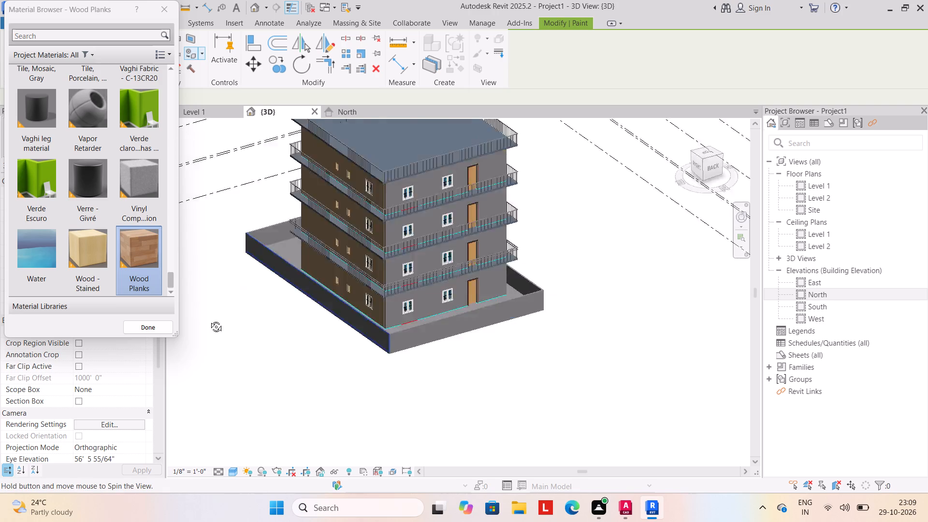
{"action": "middle_click_drag", "start_coordinate": [209, 319], "coordinate": [179, 322], "text": "shift"}
{"action": "left_click", "coordinate": [378, 301]}
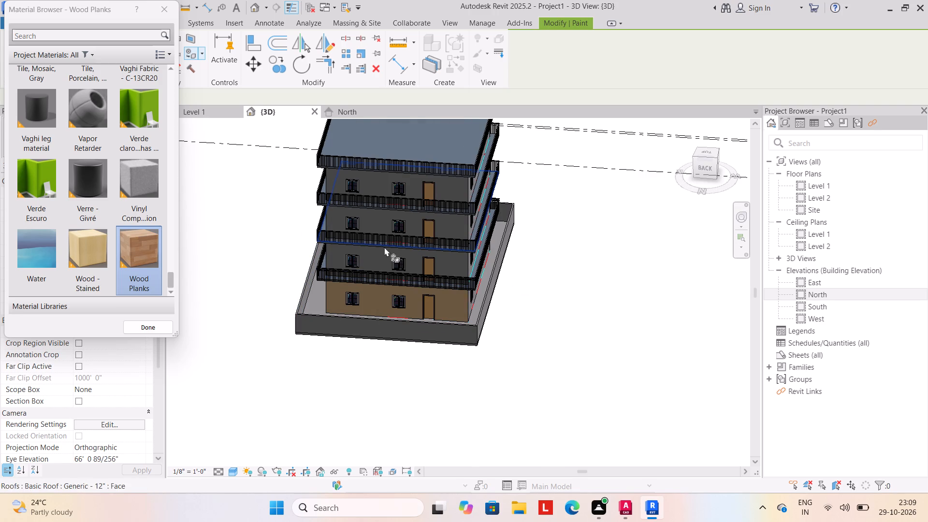
{"action": "left_click", "coordinate": [380, 250]}
{"action": "left_click", "coordinate": [380, 222]}
{"action": "left_click", "coordinate": [380, 185]}
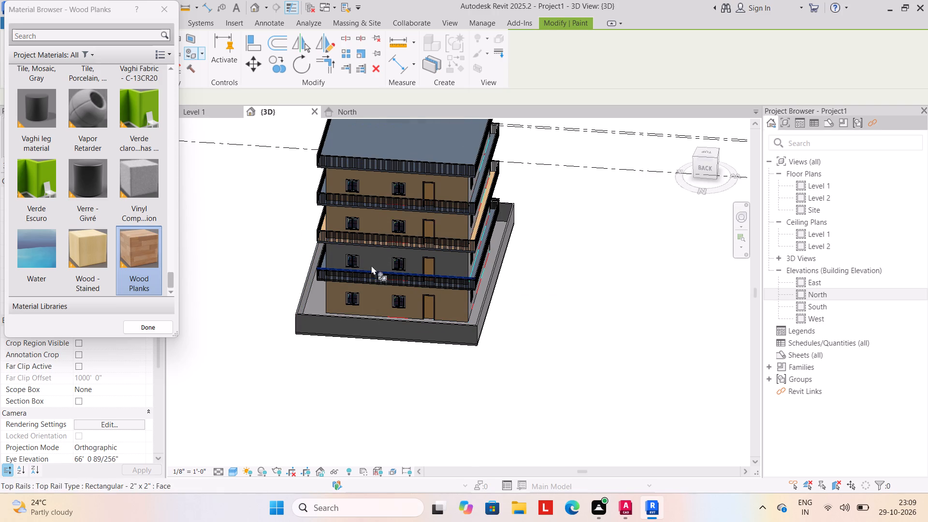
{"action": "left_click", "coordinate": [373, 253]}
Paint the left-side wall faces of the house on all four storeys with Wood Planks.
{"action": "middle_click_drag", "start_coordinate": [406, 343], "coordinate": [315, 344], "text": "shift"}
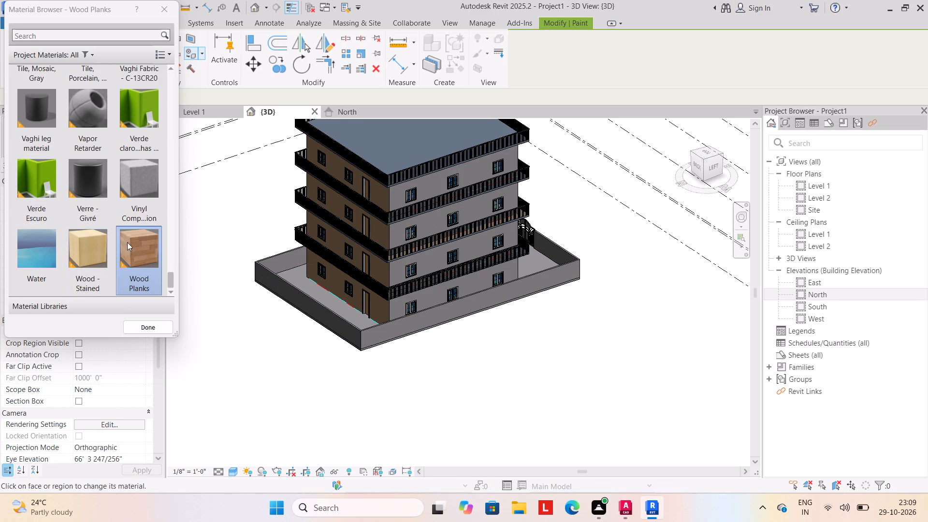
{"action": "left_click", "coordinate": [144, 247]}
{"action": "middle_click_drag", "start_coordinate": [425, 344], "coordinate": [324, 364], "text": "shift"}
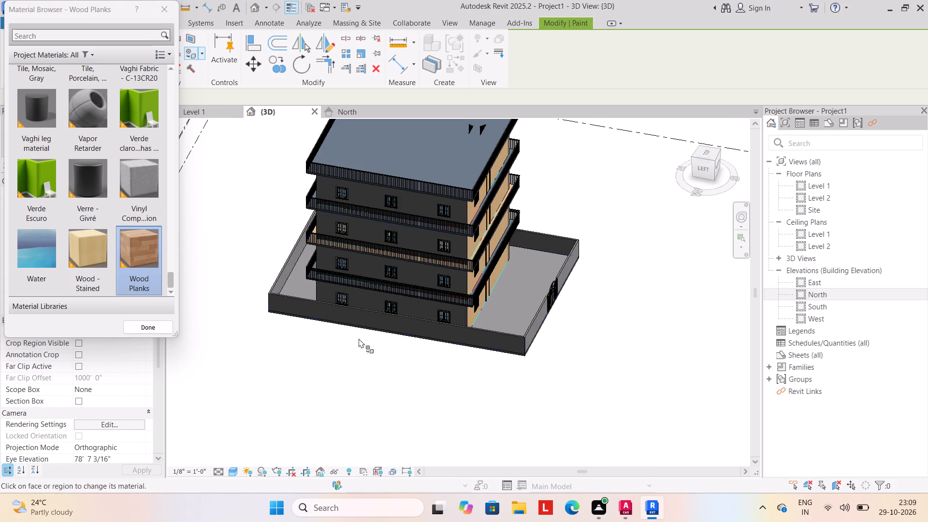
{"action": "left_click", "coordinate": [369, 303]}
{"action": "left_click", "coordinate": [365, 260]}
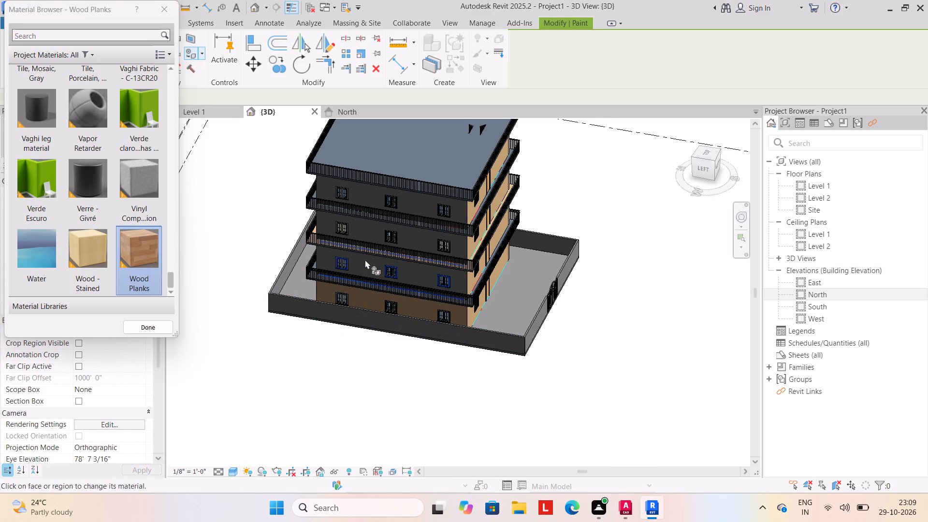
{"action": "left_click", "coordinate": [371, 226]}
{"action": "left_click", "coordinate": [368, 194]}
Paint the front compound wall faces on both sides of the gate with the 1 Wood material.
{"action": "middle_click_drag", "start_coordinate": [339, 361], "coordinate": [261, 362], "text": "shift"}
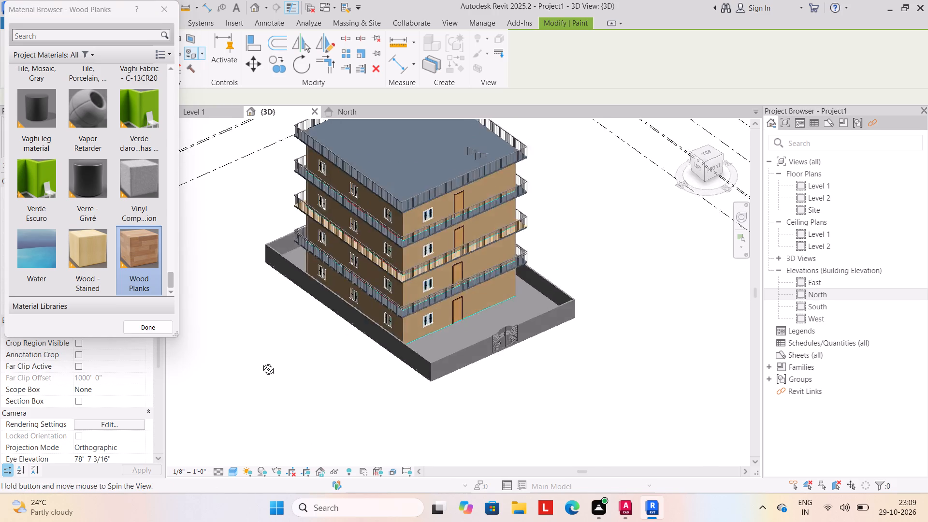
{"action": "middle_click_drag", "start_coordinate": [261, 362], "coordinate": [233, 354], "text": "shift"}
{"action": "scroll", "coordinate": [233, 354], "scroll_direction": "up", "scroll_amount": 1, "text": "shift"}
{"action": "middle_click_drag", "start_coordinate": [289, 369], "coordinate": [258, 350]}
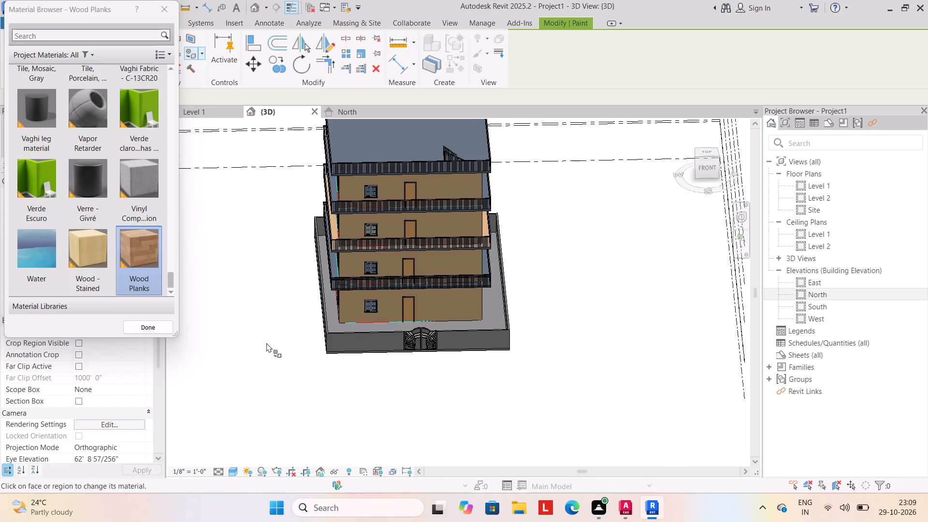
{"action": "scroll", "coordinate": [113, 194], "scroll_direction": "up", "scroll_amount": 4}
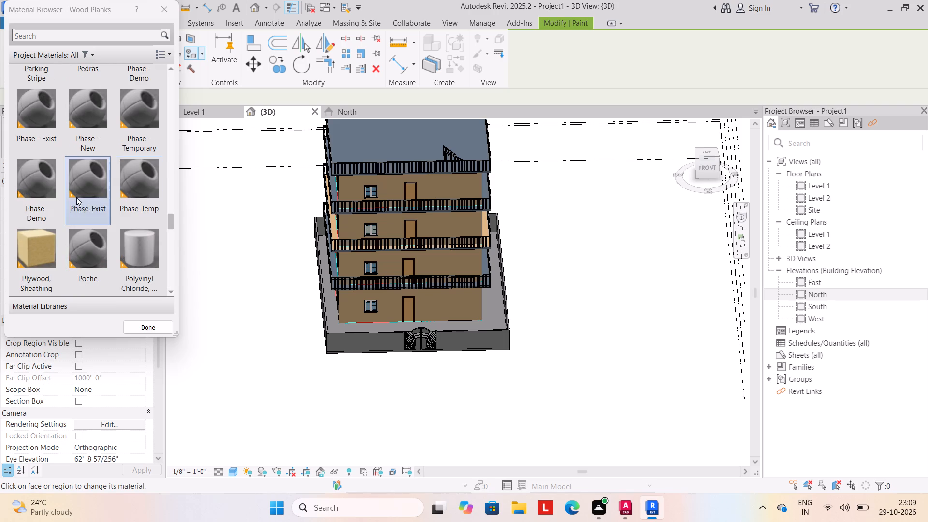
{"action": "scroll", "coordinate": [76, 197], "scroll_direction": "up", "scroll_amount": 9}
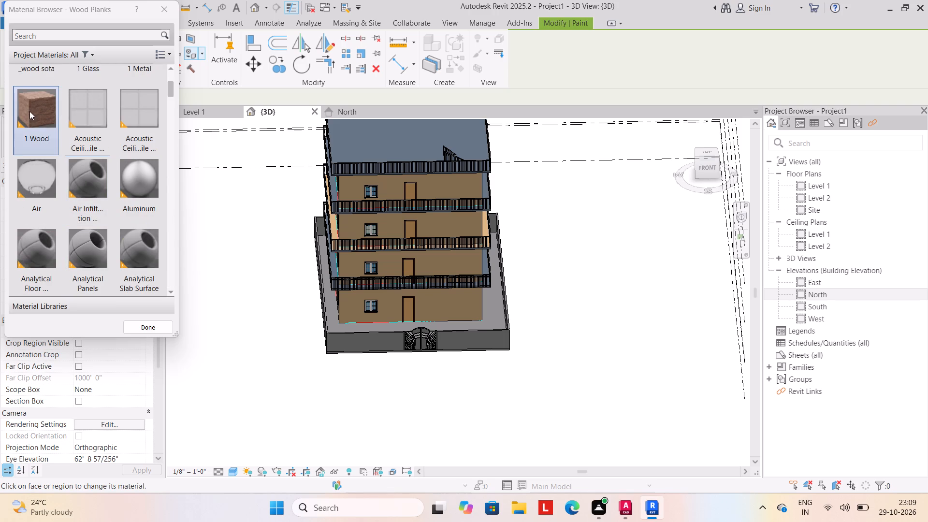
{"action": "left_click", "coordinate": [30, 110]}
{"action": "left_click", "coordinate": [361, 342]}
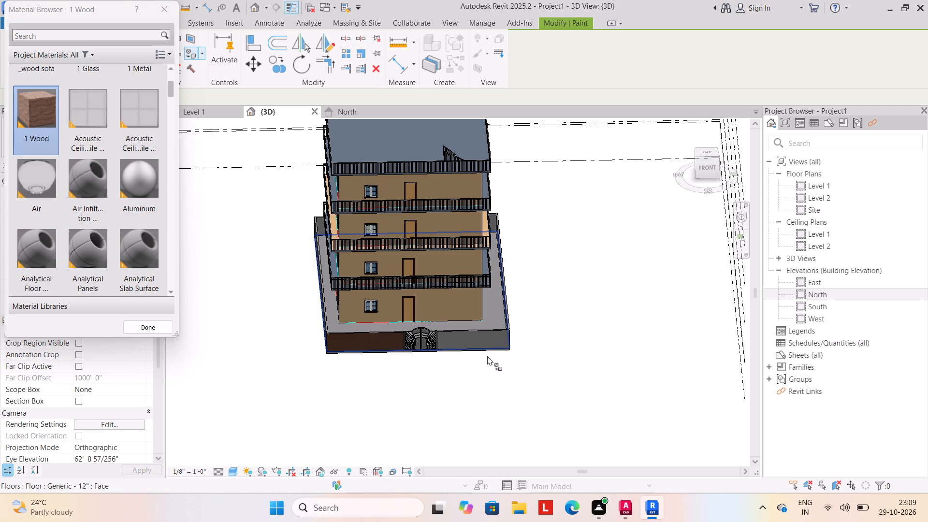
{"action": "left_click", "coordinate": [478, 339]}
Paint the compound wall's right, back and left outer faces with 1 Wood and finish painting.
{"action": "middle_click_drag", "start_coordinate": [441, 389], "coordinate": [306, 391], "text": "shift"}
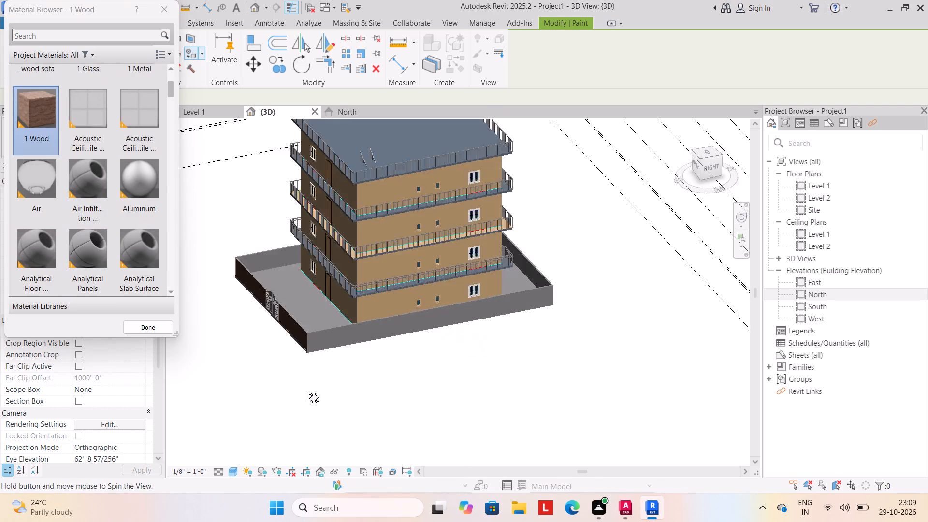
{"action": "left_click", "coordinate": [359, 327]}
{"action": "middle_click_drag", "start_coordinate": [376, 344], "coordinate": [226, 337], "text": "shift"}
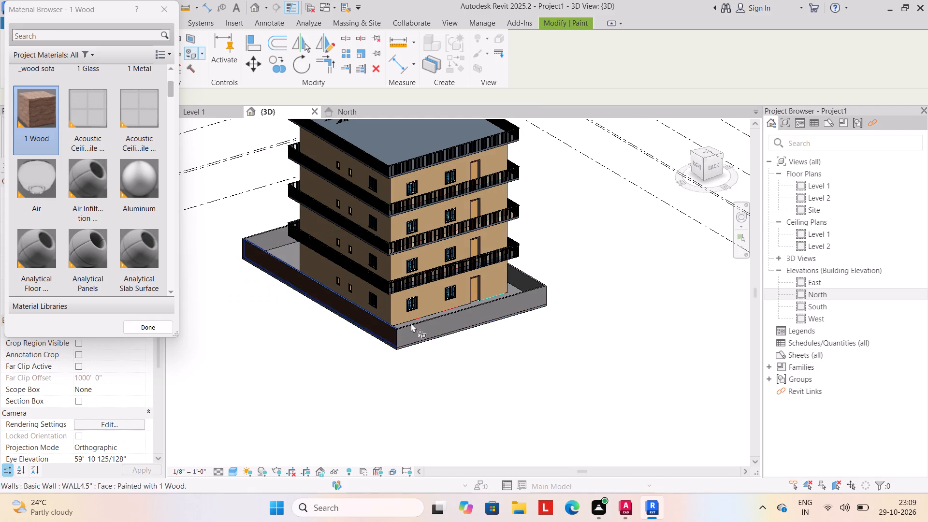
{"action": "left_click", "coordinate": [422, 326]}
{"action": "middle_click_drag", "start_coordinate": [449, 354], "coordinate": [228, 368], "text": "shift"}
{"action": "left_click", "coordinate": [361, 320]}
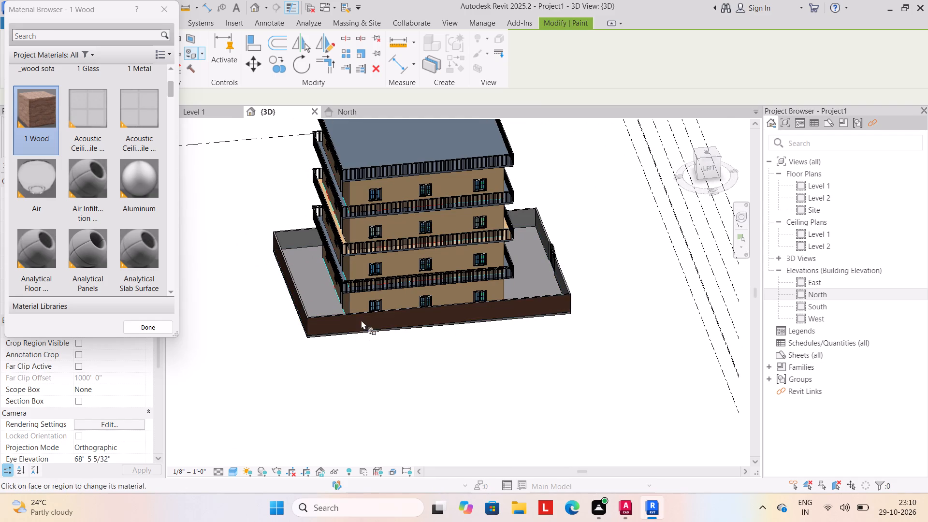
{"action": "middle_click_drag", "start_coordinate": [368, 399], "coordinate": [213, 387], "text": "shift"}
{"action": "scroll", "coordinate": [386, 388], "scroll_direction": "up", "scroll_amount": 2}
{"action": "middle_click_drag", "start_coordinate": [384, 388], "coordinate": [337, 378], "text": "shift"}
{"action": "middle_click_drag", "start_coordinate": [349, 380], "coordinate": [360, 376], "text": "shift"}
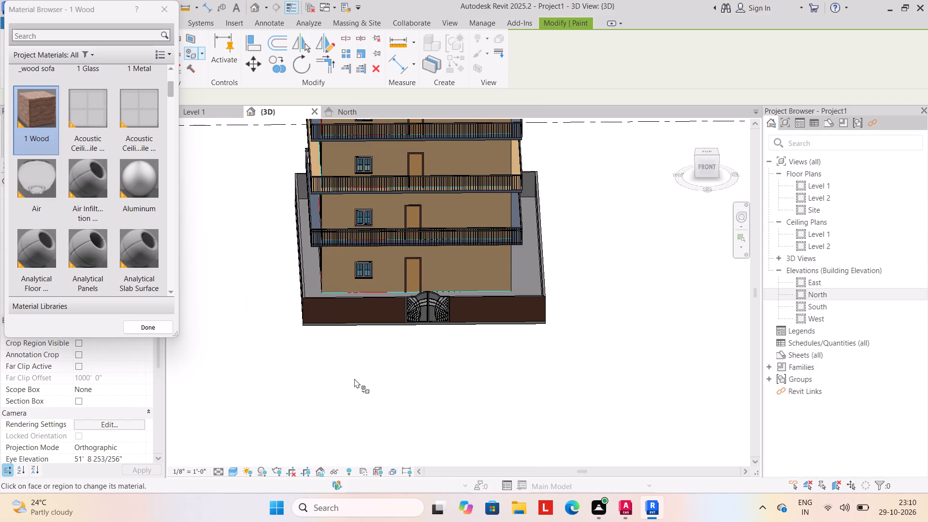
{"action": "left_click", "coordinate": [171, 7]}
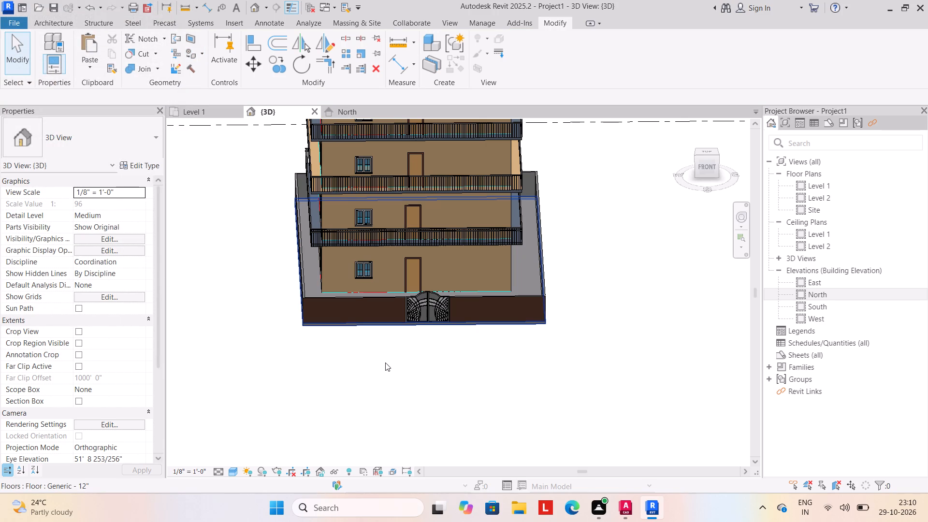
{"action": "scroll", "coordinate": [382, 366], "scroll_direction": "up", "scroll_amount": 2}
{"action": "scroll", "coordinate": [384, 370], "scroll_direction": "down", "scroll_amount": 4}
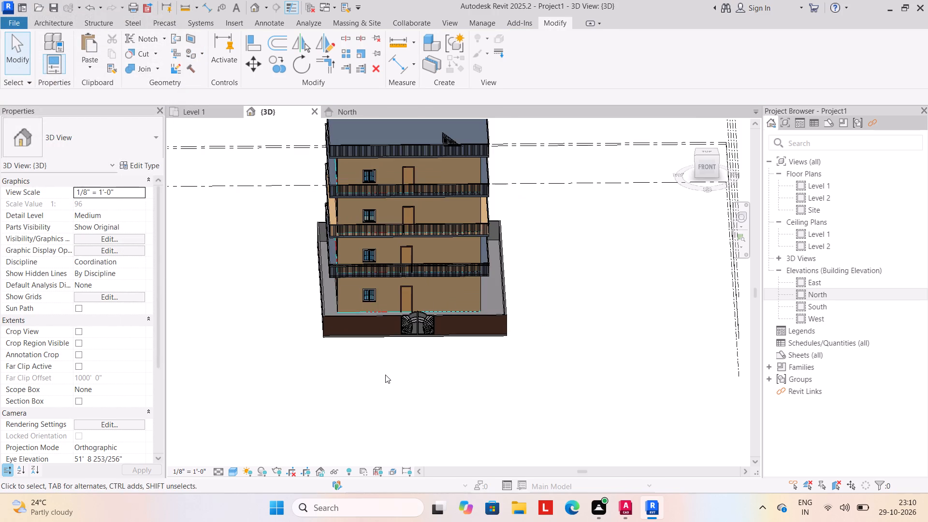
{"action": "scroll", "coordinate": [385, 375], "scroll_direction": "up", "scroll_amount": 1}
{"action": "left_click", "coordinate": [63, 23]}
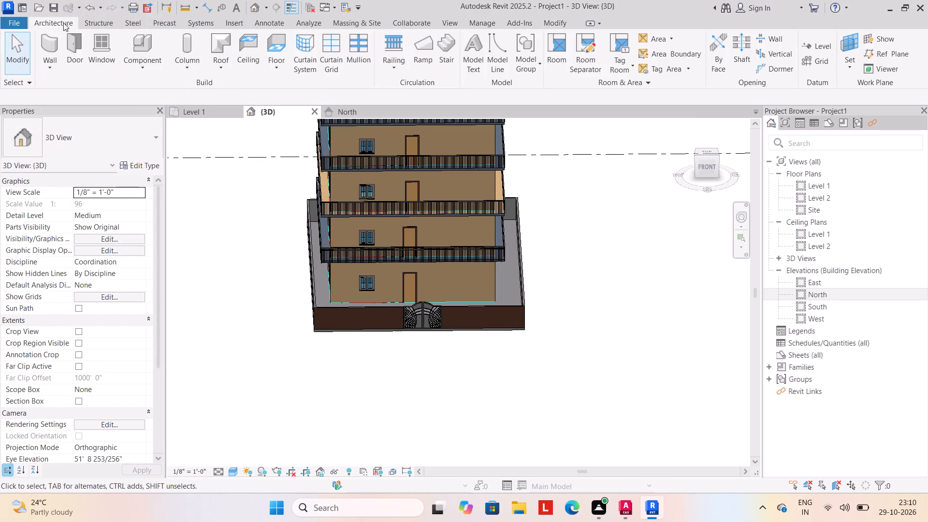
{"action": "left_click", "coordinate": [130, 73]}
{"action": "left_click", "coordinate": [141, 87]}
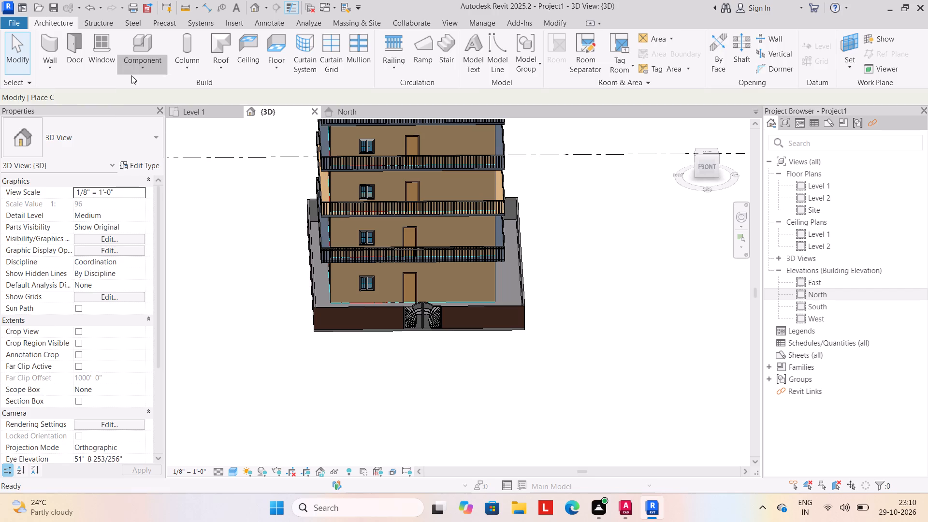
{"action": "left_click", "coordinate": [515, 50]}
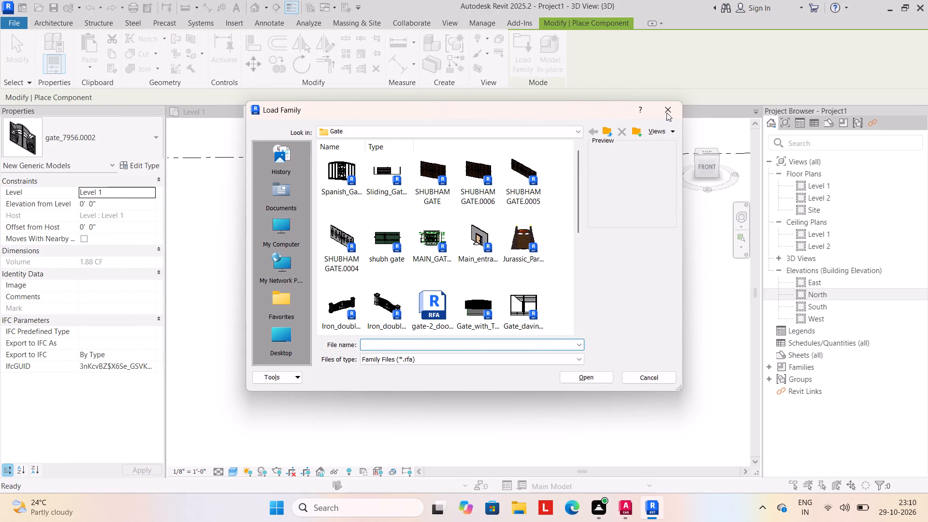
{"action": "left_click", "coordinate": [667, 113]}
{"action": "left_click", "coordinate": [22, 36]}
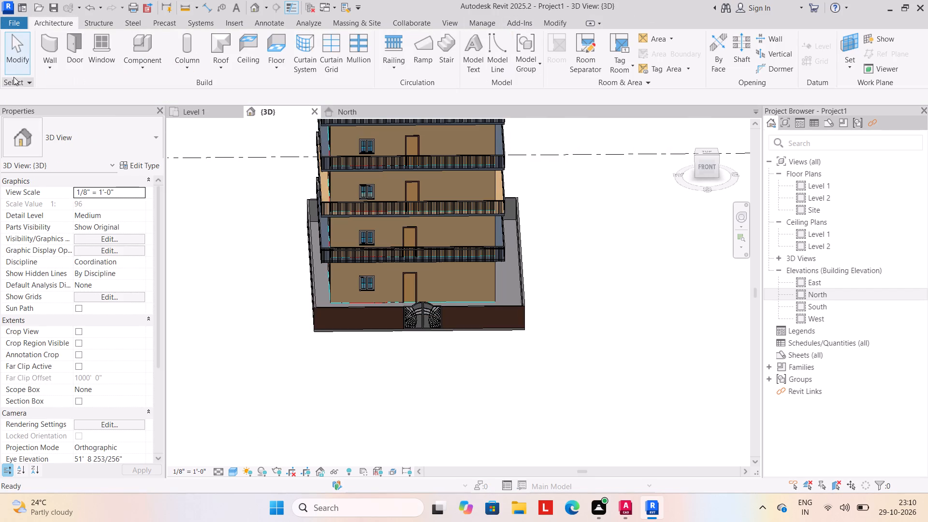
Create a new in-place model in the Generic Models category, keeping the default name.
{"action": "scroll", "coordinate": [345, 357], "scroll_direction": "up", "scroll_amount": 2}
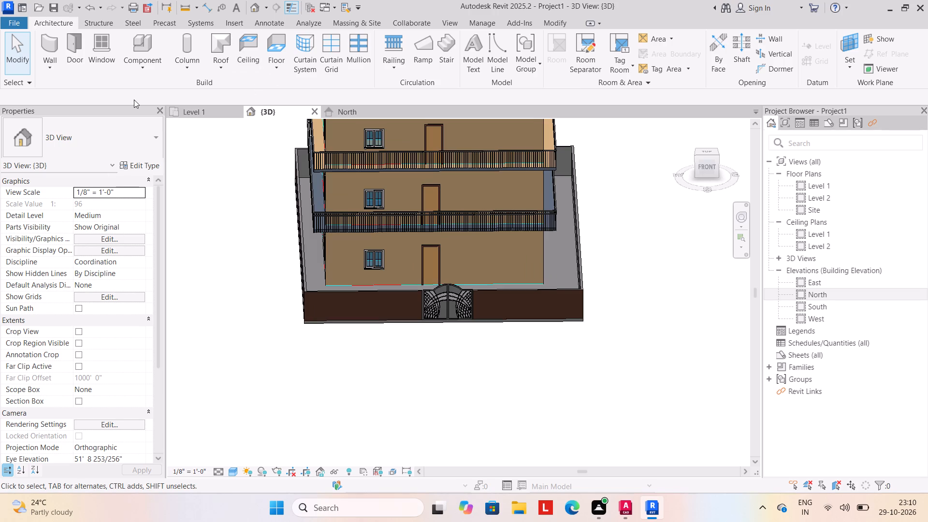
{"action": "left_click", "coordinate": [146, 67]}
{"action": "left_click", "coordinate": [157, 113]}
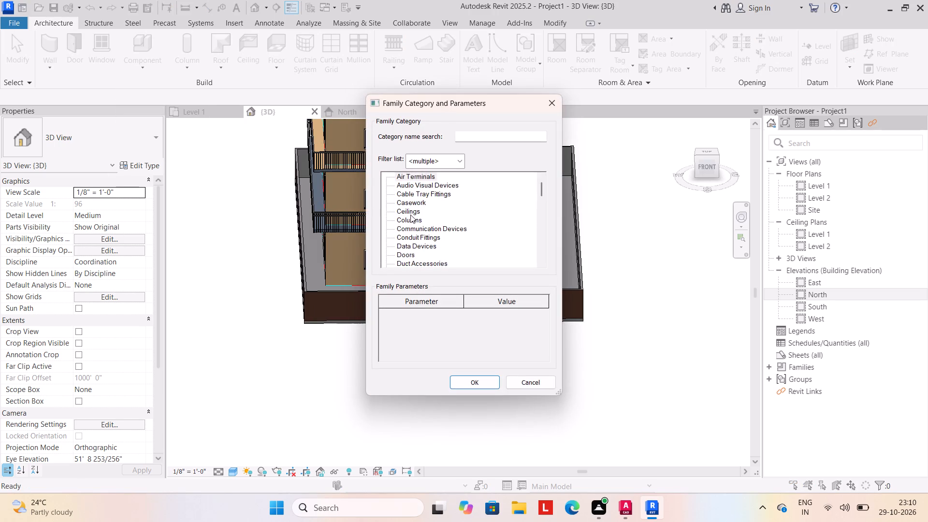
{"action": "scroll", "coordinate": [412, 196], "scroll_direction": "down", "scroll_amount": 6}
{"action": "scroll", "coordinate": [420, 238], "scroll_direction": "down", "scroll_amount": 7}
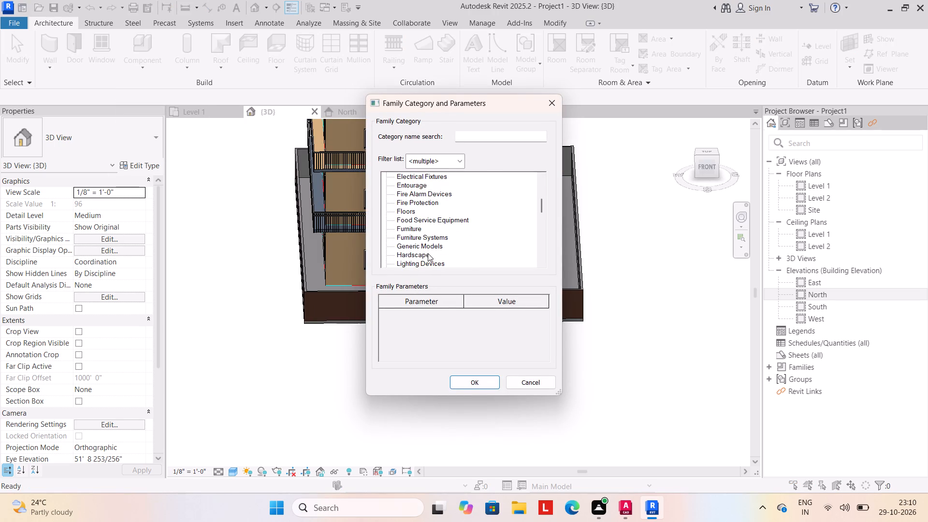
{"action": "left_click", "coordinate": [430, 244]}
{"action": "left_click", "coordinate": [471, 386]}
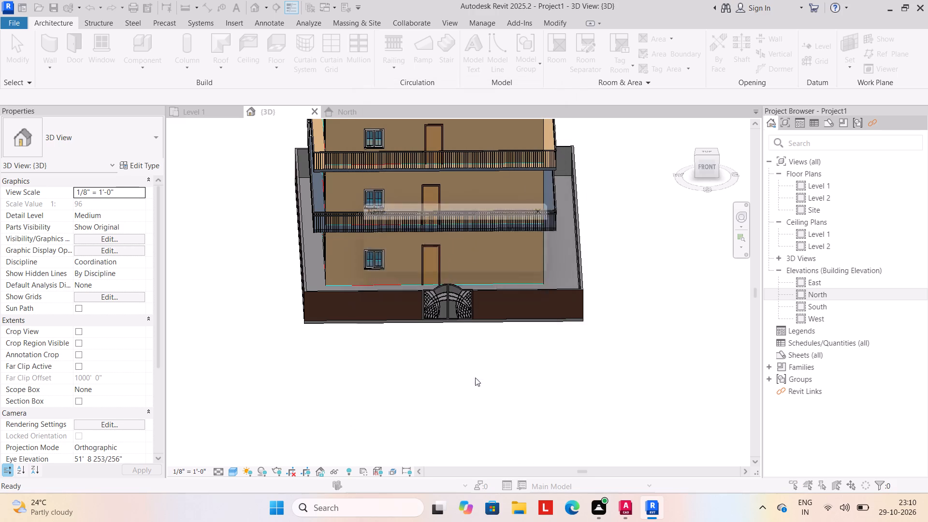
{"action": "left_click", "coordinate": [480, 275]}
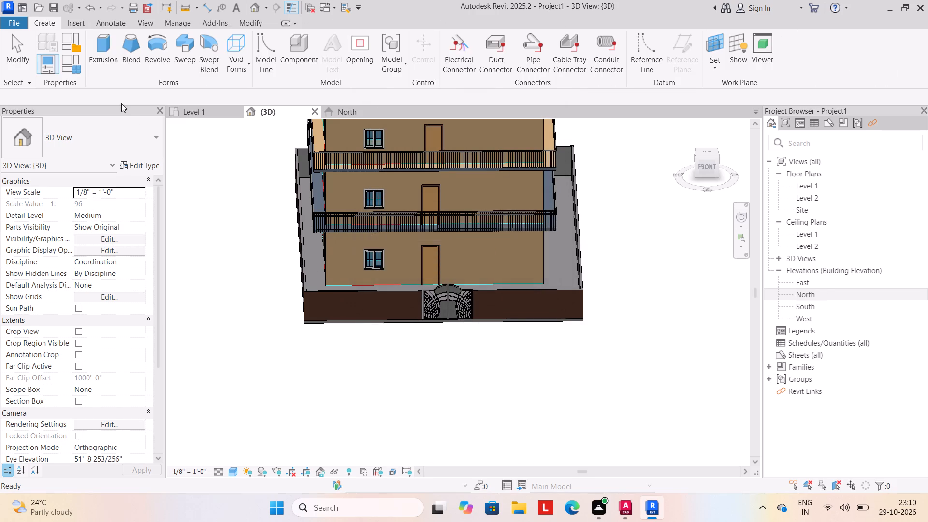
Extrude a rectangle about 17'-2" by 3'-1" sketched on the front compound wall face left of the gate.
{"action": "left_click", "coordinate": [104, 60]}
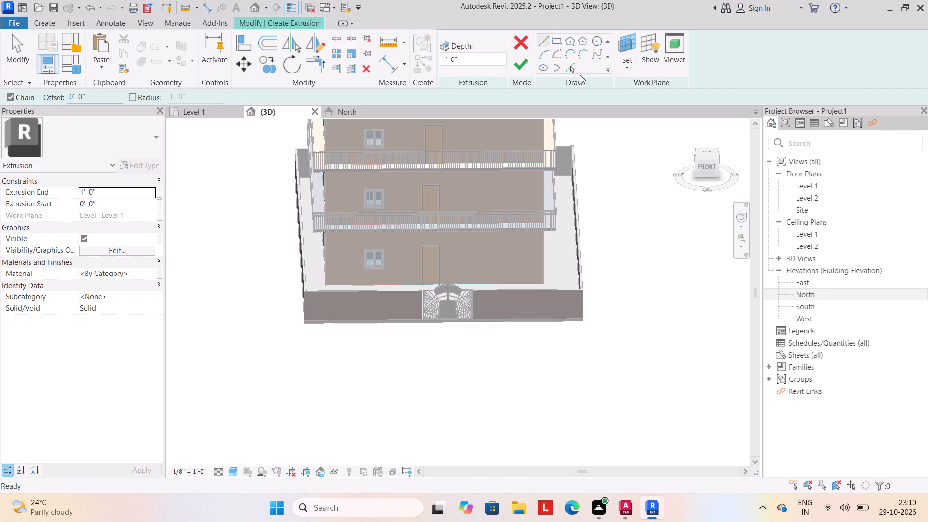
{"action": "left_click_drag", "start_coordinate": [630, 70], "coordinate": [630, 77]}
{"action": "left_click", "coordinate": [623, 68]}
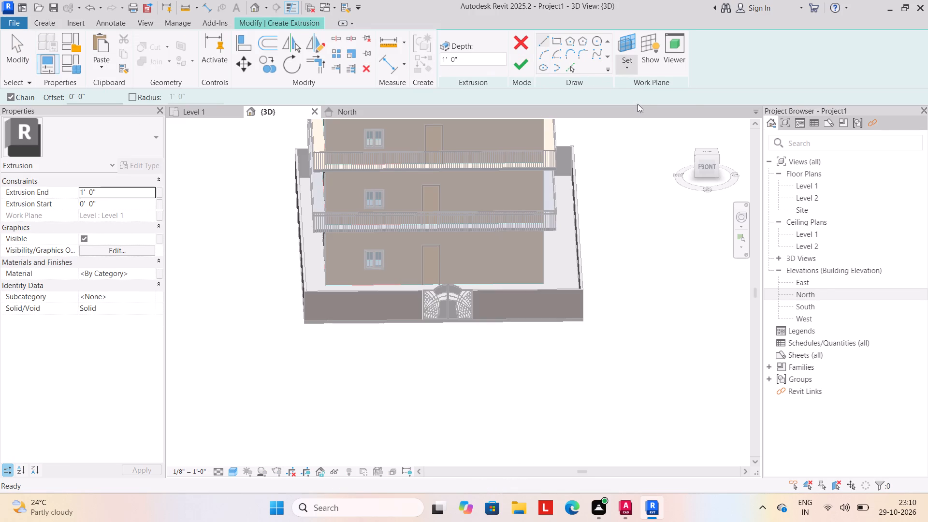
{"action": "left_click", "coordinate": [641, 116]}
{"action": "scroll", "coordinate": [387, 310], "scroll_direction": "up", "scroll_amount": 5}
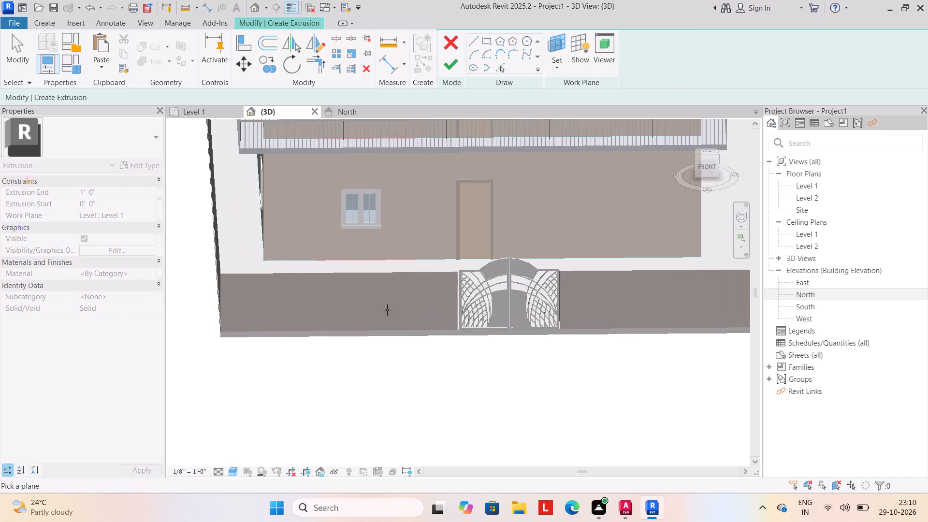
{"action": "left_click", "coordinate": [382, 274]}
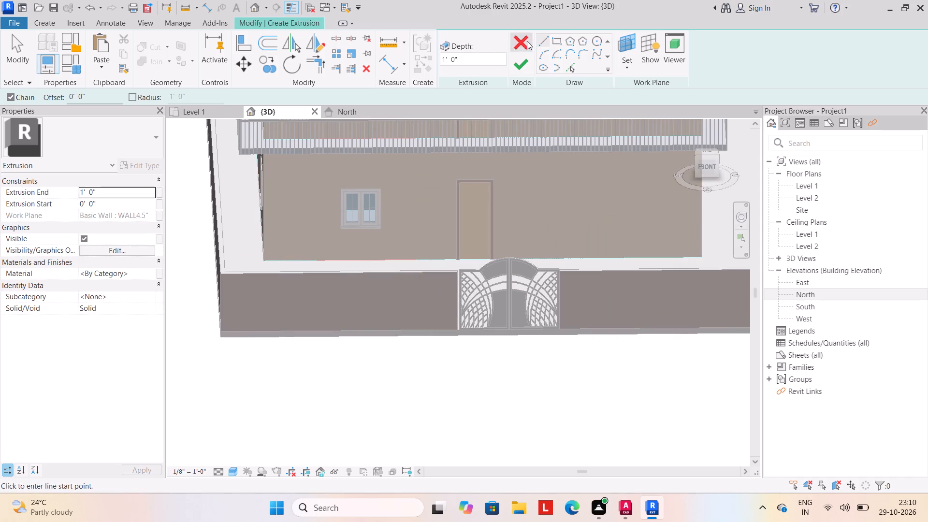
{"action": "left_click", "coordinate": [558, 41]}
{"action": "scroll", "coordinate": [222, 334], "scroll_direction": "up", "scroll_amount": 4}
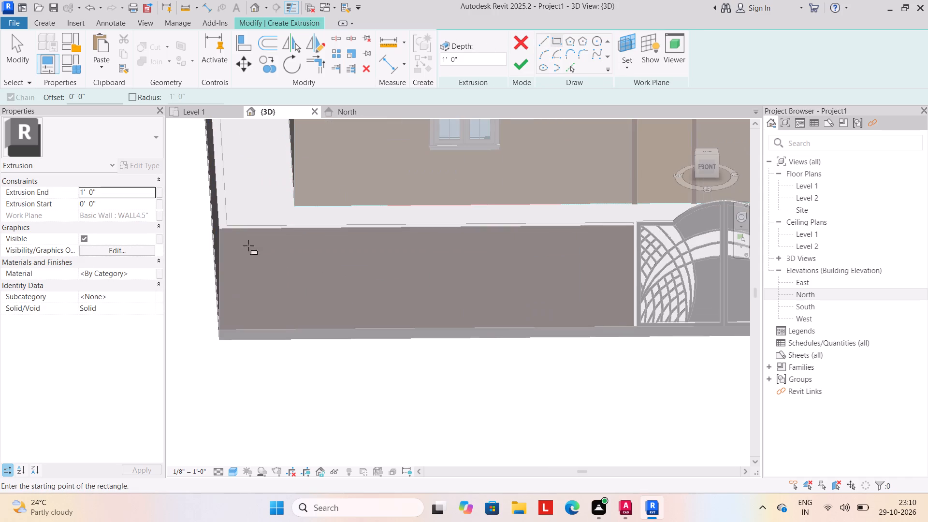
{"action": "left_click", "coordinate": [243, 246]}
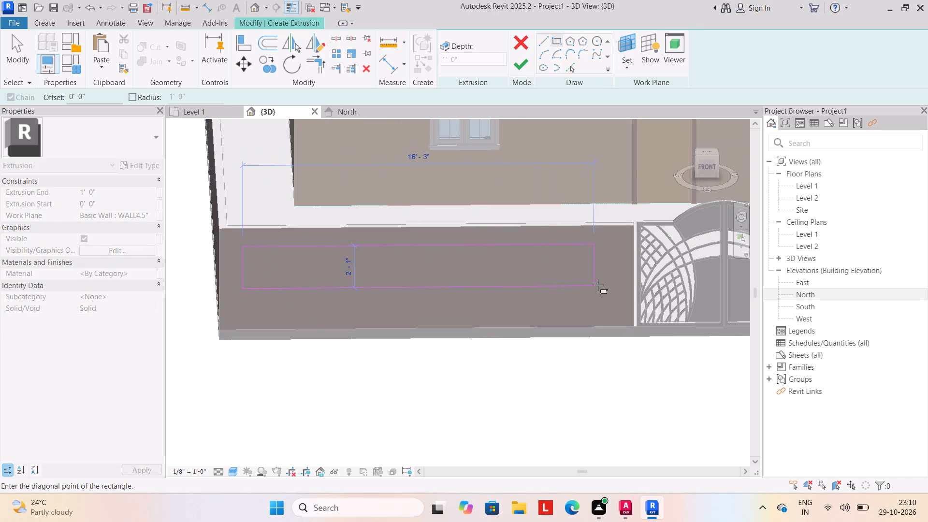
{"action": "left_click", "coordinate": [613, 306]}
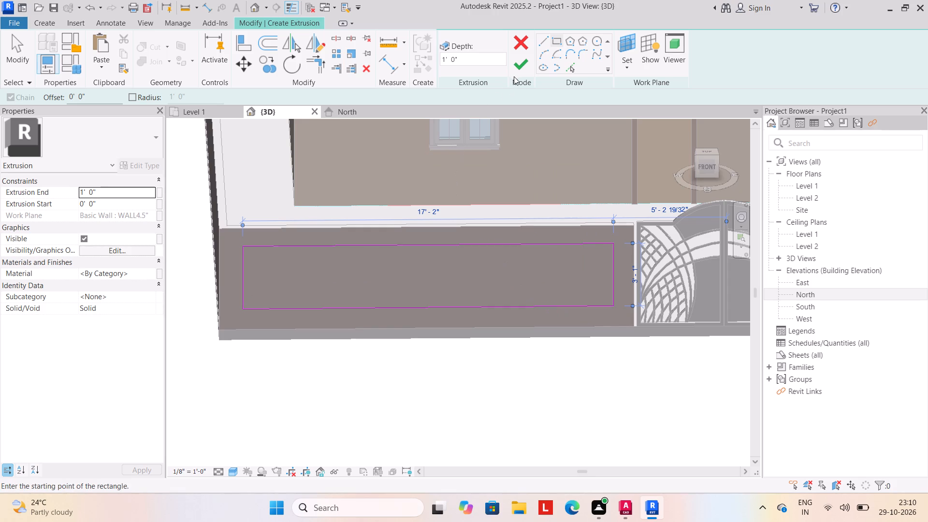
{"action": "left_click", "coordinate": [518, 70]}
Set the extrusion end of the panel left of the gate to 6".
{"action": "scroll", "coordinate": [340, 325], "scroll_direction": "down", "scroll_amount": 5}
{"action": "middle_click_drag", "start_coordinate": [336, 340], "coordinate": [250, 329]}
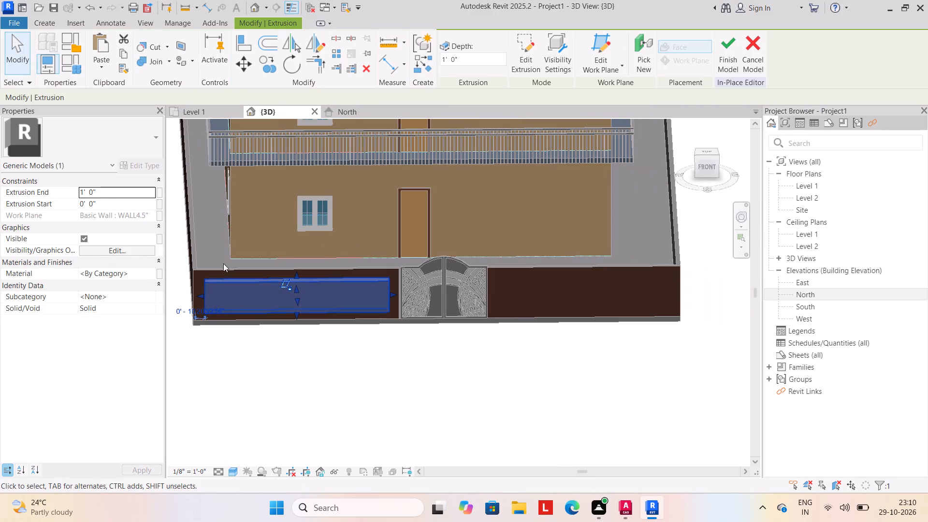
{"action": "left_click", "coordinate": [103, 190]}
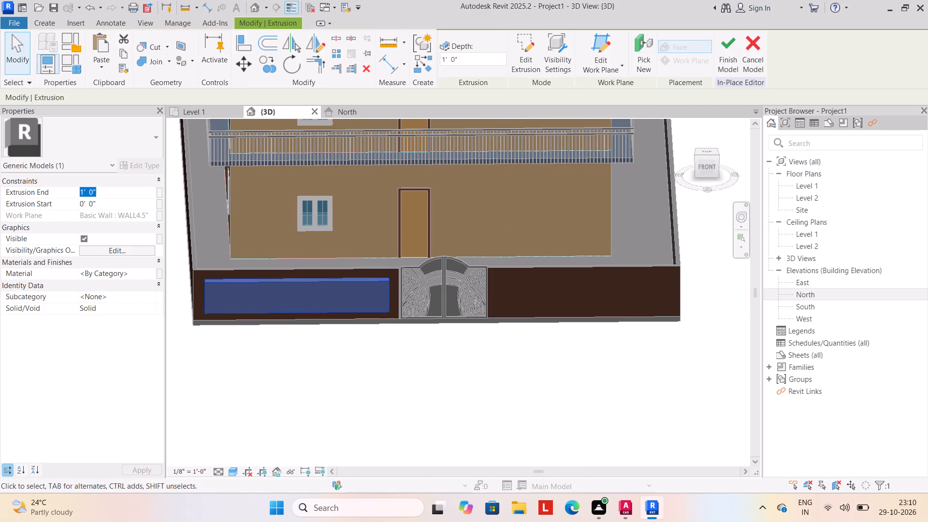
{"action": "type", "text": "6\""}
{"action": "key", "text": "Return"}
{"action": "left_click", "coordinate": [229, 382]}
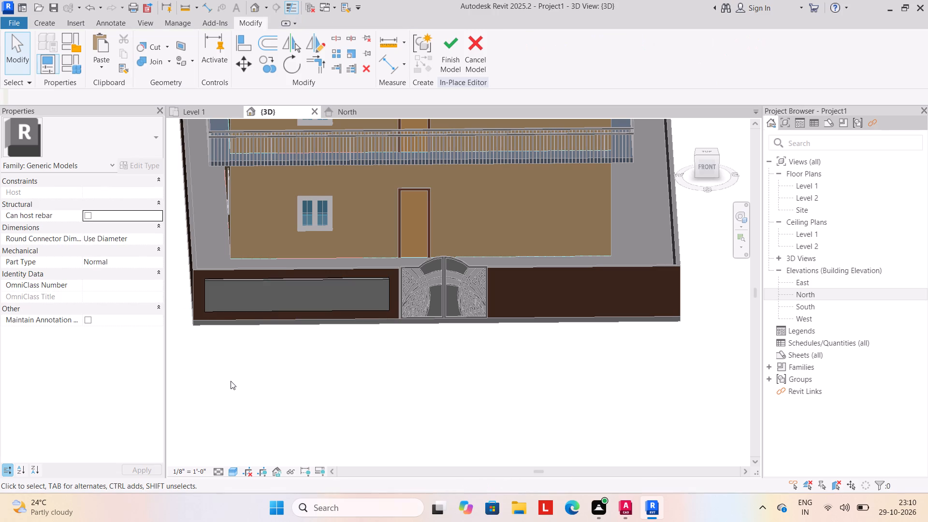
Extrude a second rectangle about 15'-0" by 2'-6" sketched on the front compound wall face right of the gate.
{"action": "scroll", "coordinate": [235, 351], "scroll_direction": "down", "scroll_amount": 4}
{"action": "middle_click", "coordinate": [234, 355]}
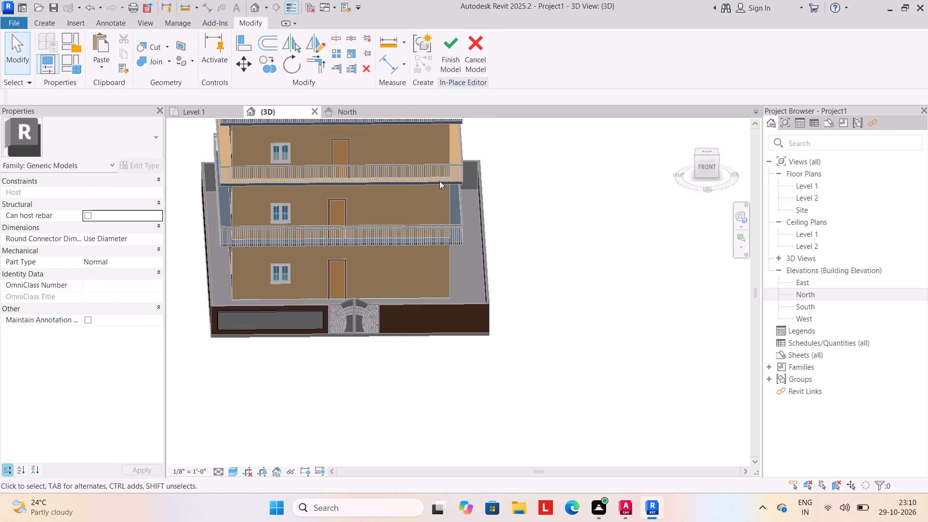
{"action": "scroll", "coordinate": [398, 332], "scroll_direction": "up", "scroll_amount": 3}
{"action": "middle_click_drag", "start_coordinate": [396, 335], "coordinate": [429, 335]}
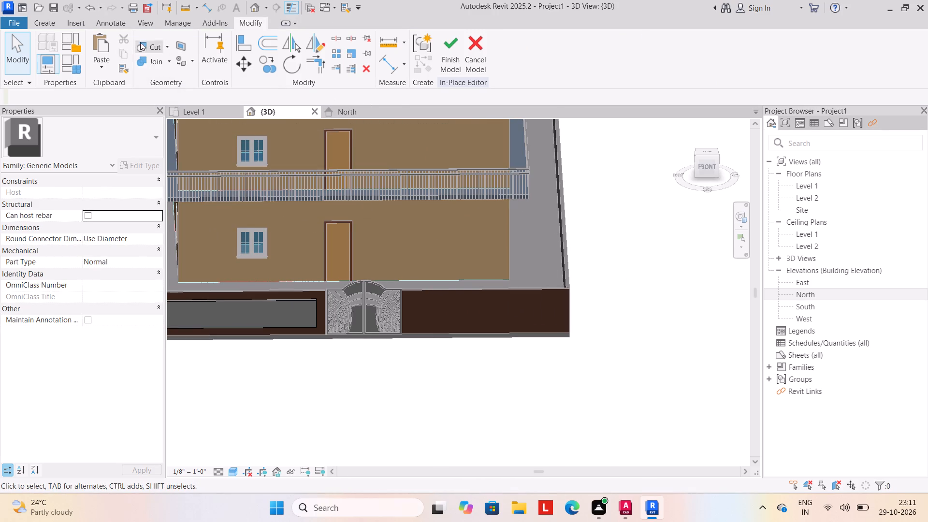
{"action": "left_click", "coordinate": [49, 23]}
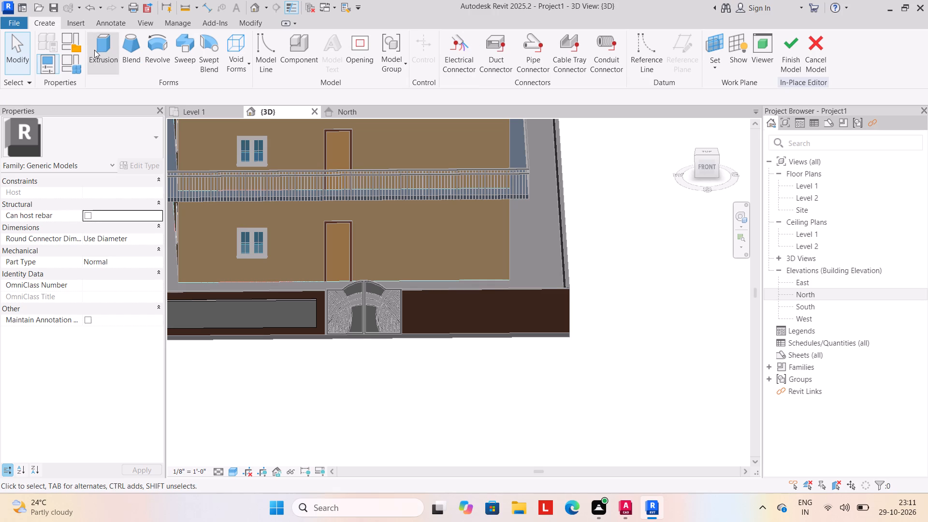
{"action": "left_click", "coordinate": [94, 50]}
{"action": "left_click", "coordinate": [626, 72]}
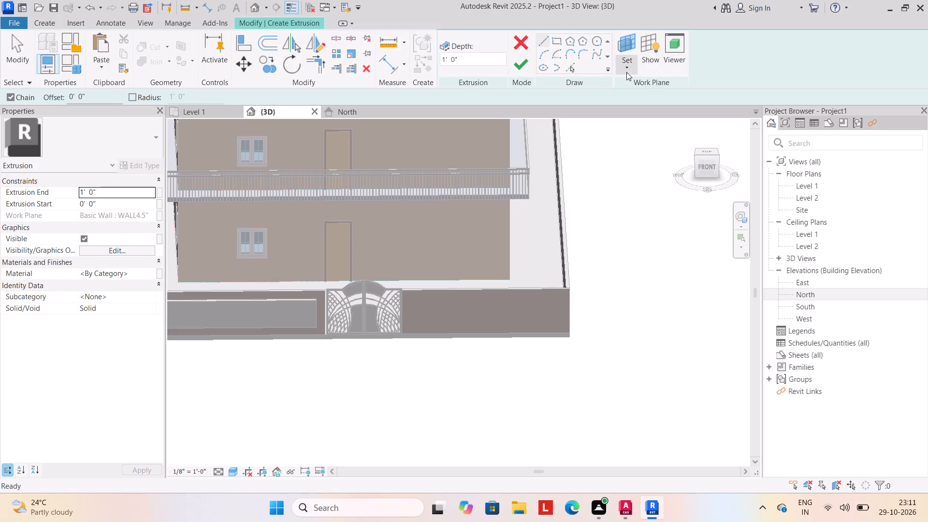
{"action": "left_click", "coordinate": [645, 111]}
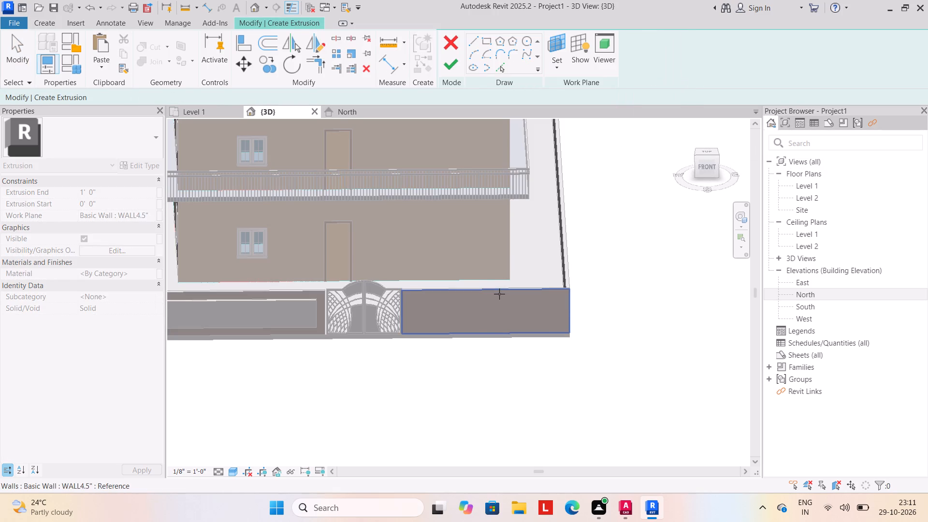
{"action": "left_click", "coordinate": [500, 290]}
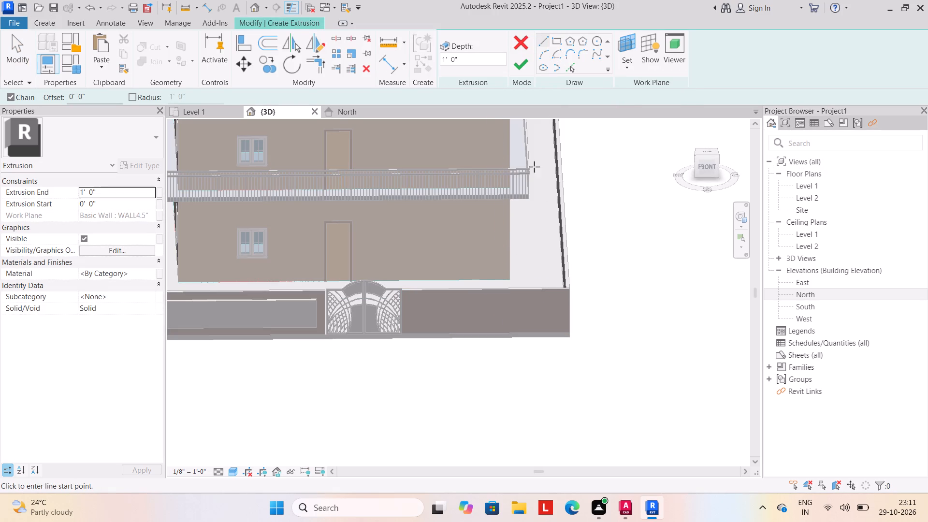
{"action": "left_click", "coordinate": [623, 71]}
{"action": "left_click_drag", "start_coordinate": [641, 114], "coordinate": [641, 117]}
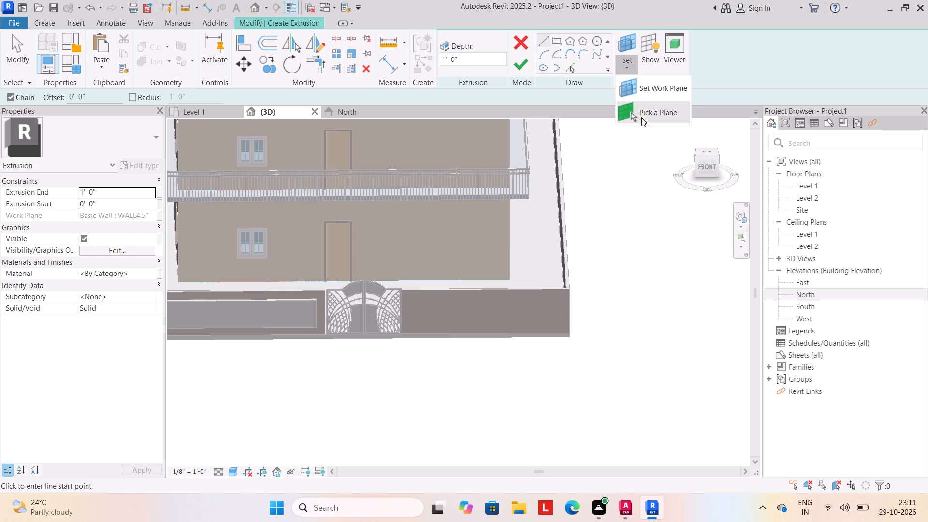
{"action": "left_click_drag", "start_coordinate": [641, 117], "coordinate": [641, 120]}
{"action": "left_click_drag", "start_coordinate": [478, 290], "coordinate": [489, 281]}
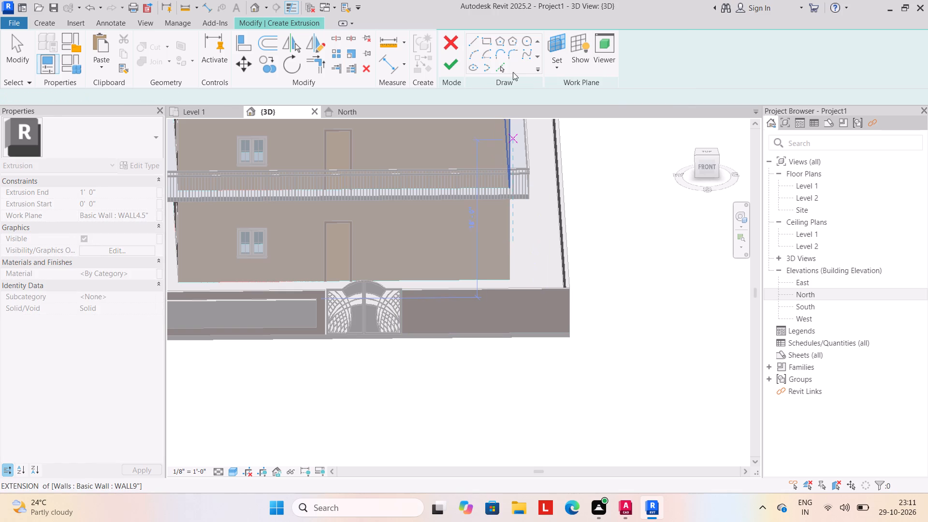
{"action": "left_click", "coordinate": [553, 39]}
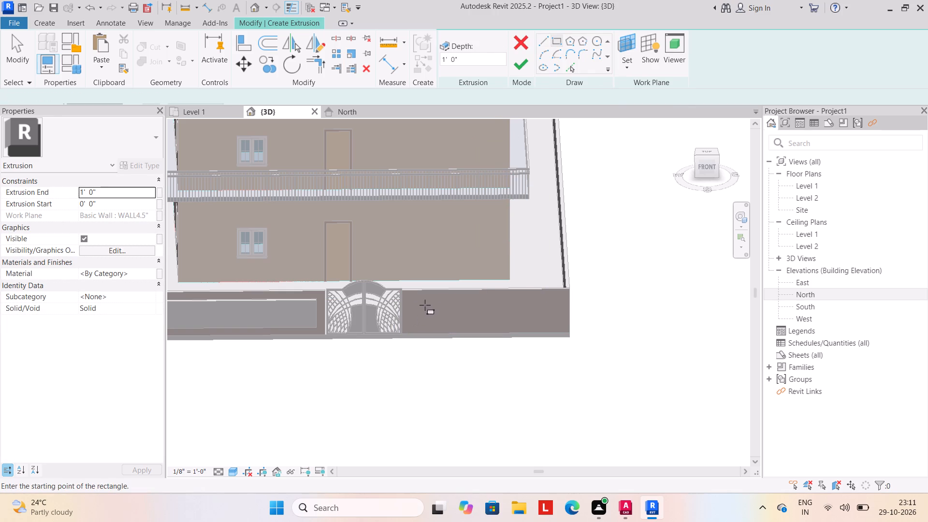
{"action": "left_click", "coordinate": [421, 302]}
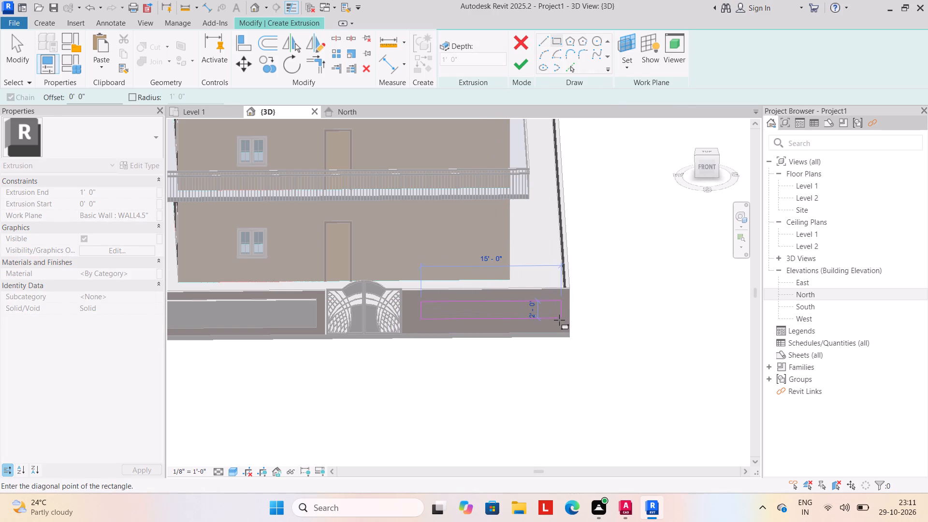
{"action": "left_click", "coordinate": [559, 324]}
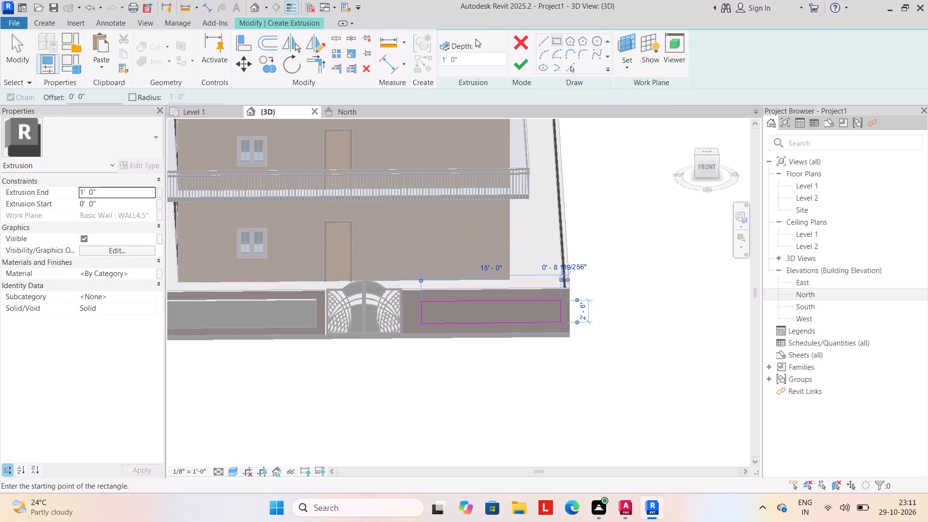
{"action": "left_click", "coordinate": [516, 66]}
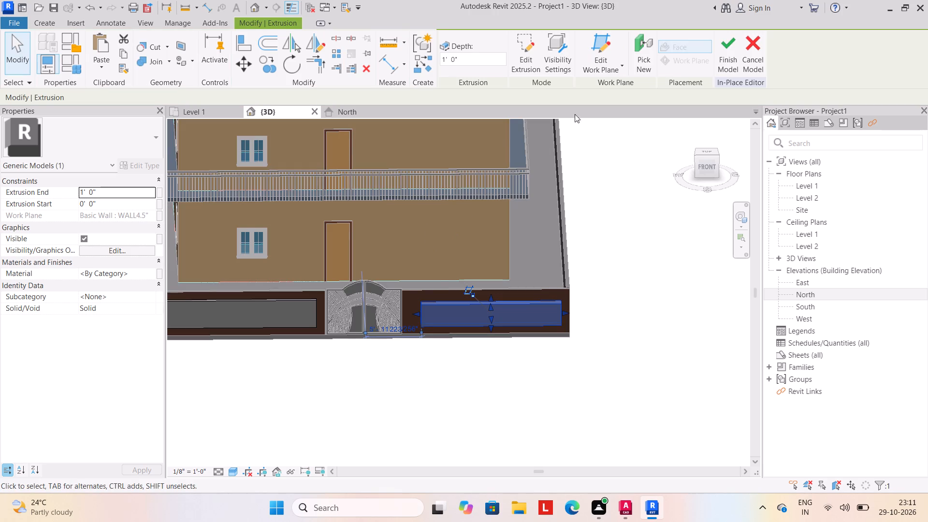
Set the extrusion end of the panel right of the gate to 6" and finish the in-place model.
{"action": "left_click", "coordinate": [116, 191]}
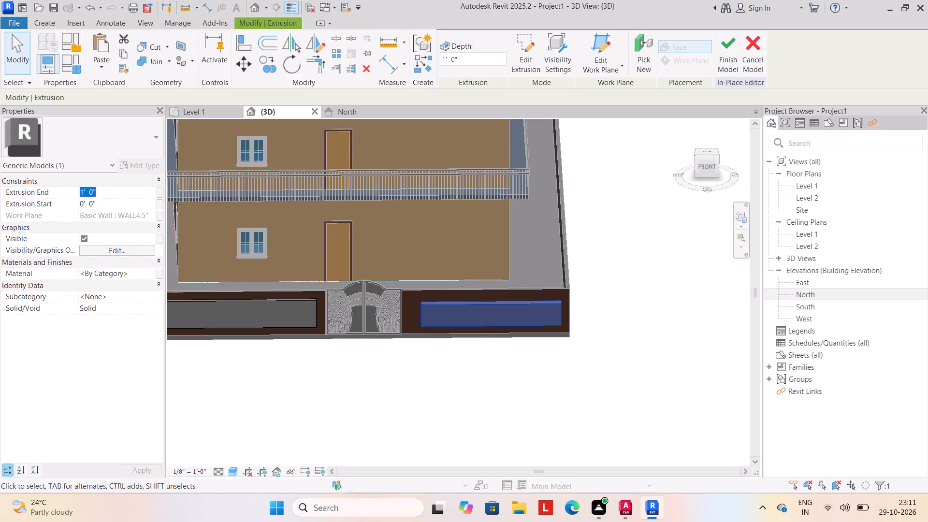
{"action": "type", "text": "6\""}
{"action": "key", "text": "Return"}
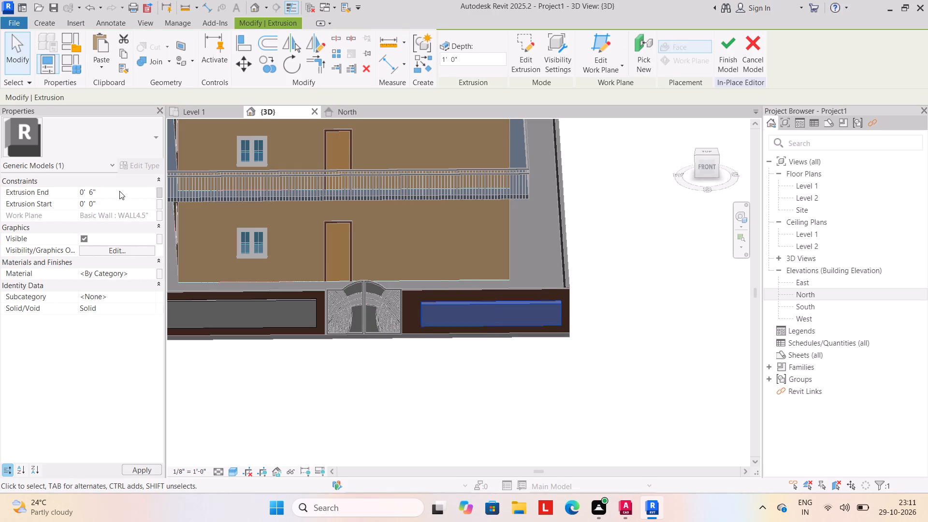
{"action": "left_click", "coordinate": [729, 58]}
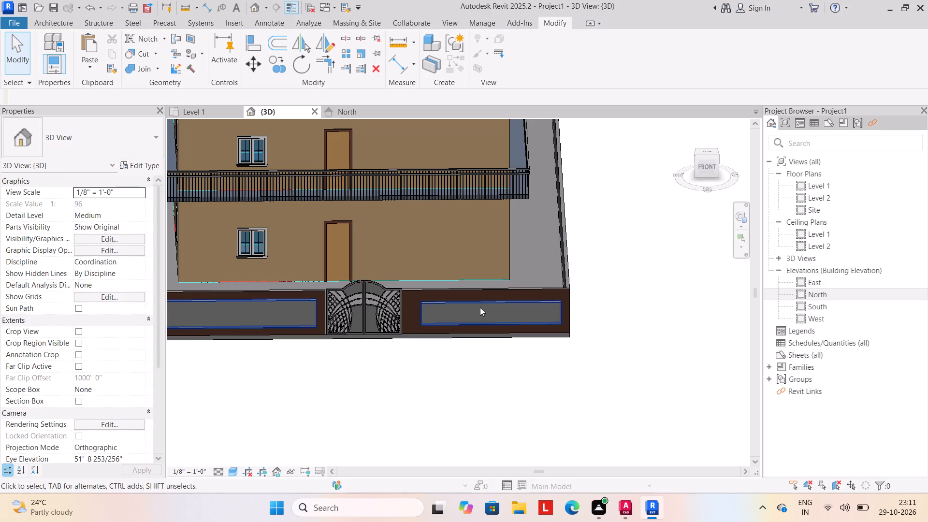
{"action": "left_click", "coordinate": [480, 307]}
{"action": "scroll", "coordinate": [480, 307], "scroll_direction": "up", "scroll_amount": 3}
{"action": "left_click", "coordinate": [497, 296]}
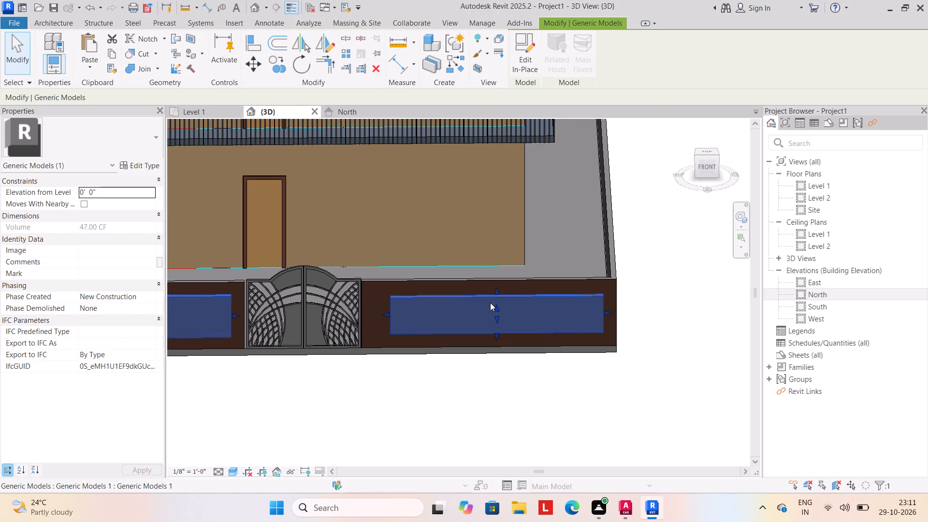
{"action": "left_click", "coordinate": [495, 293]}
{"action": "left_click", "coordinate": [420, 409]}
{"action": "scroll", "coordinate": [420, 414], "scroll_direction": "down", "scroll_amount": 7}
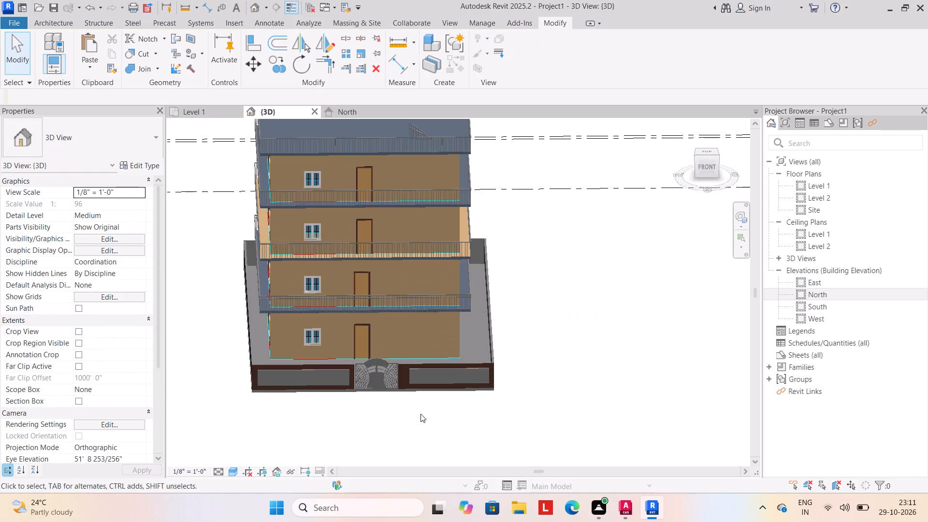
Edit the in-place wall panels, paint the front faces of both with Parking Stripe, and finish the model.
{"action": "left_click", "coordinate": [327, 384]}
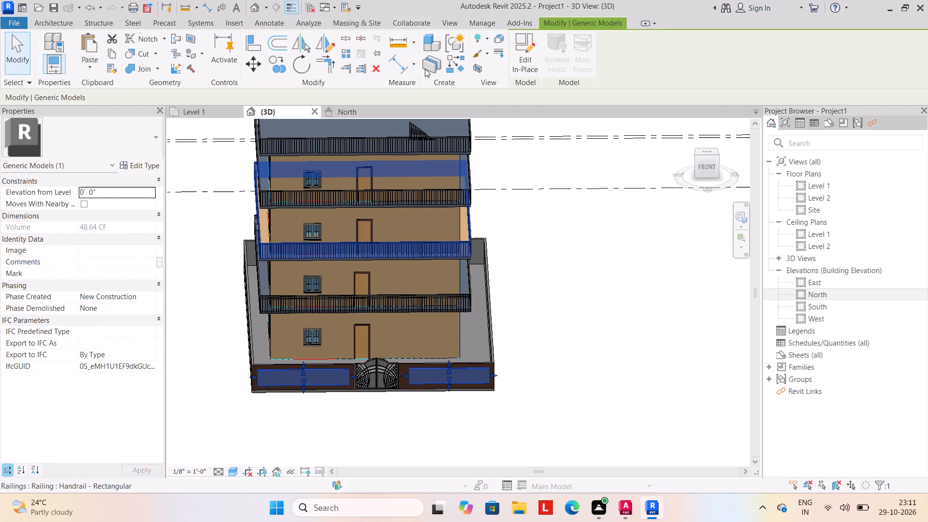
{"action": "left_click", "coordinate": [523, 66]}
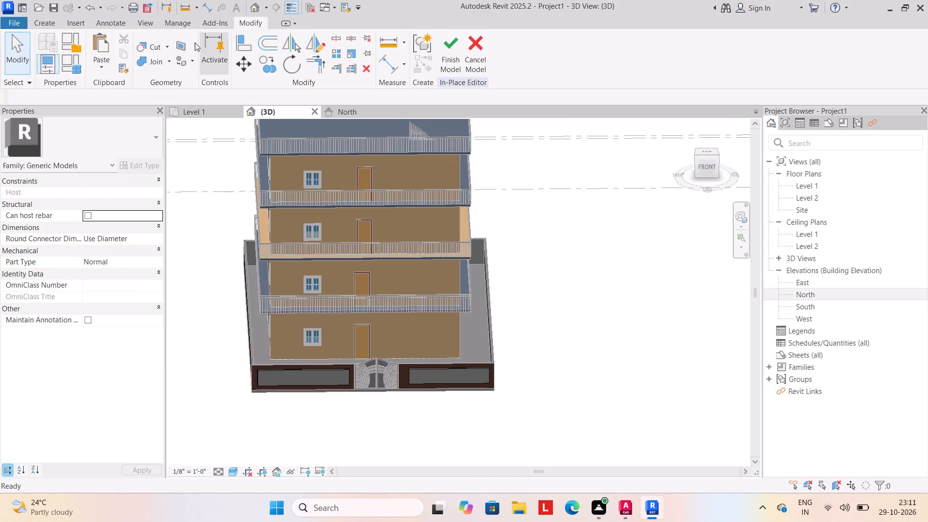
{"action": "left_click", "coordinate": [195, 63]}
{"action": "left_click", "coordinate": [191, 79]}
{"action": "scroll", "coordinate": [108, 191], "scroll_direction": "down", "scroll_amount": 11}
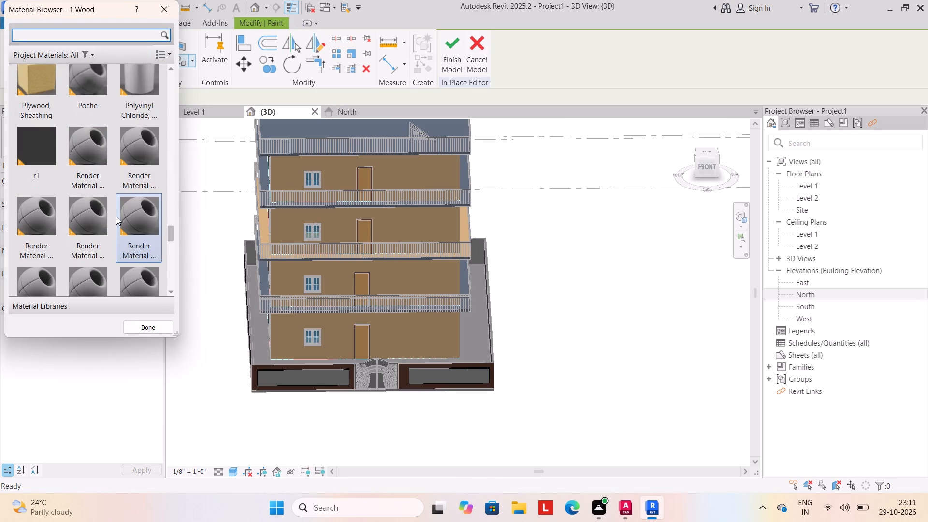
{"action": "scroll", "coordinate": [116, 217], "scroll_direction": "down", "scroll_amount": 11}
{"action": "scroll", "coordinate": [118, 222], "scroll_direction": "up", "scroll_amount": 5}
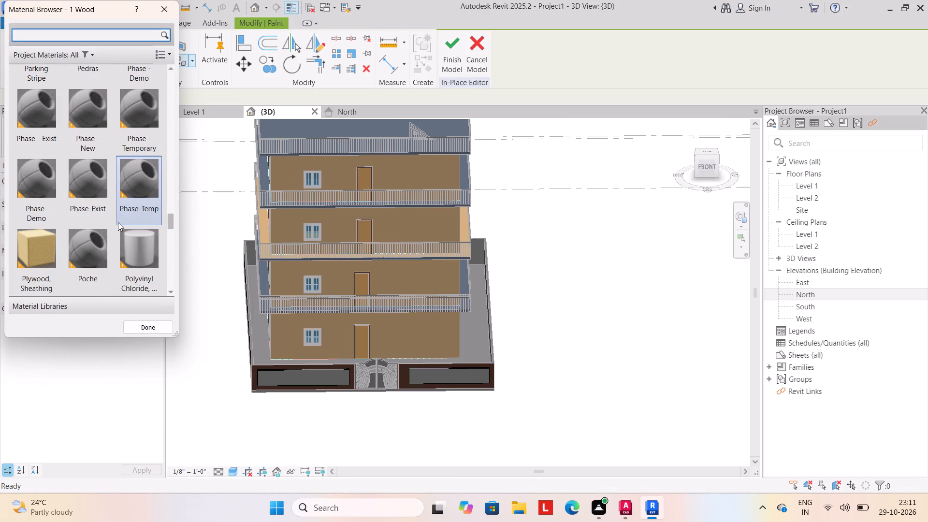
{"action": "left_click", "coordinate": [40, 239]}
{"action": "left_click_drag", "start_coordinate": [283, 371], "coordinate": [288, 372]}
{"action": "left_click", "coordinate": [424, 375]}
{"action": "left_click", "coordinate": [448, 58]}
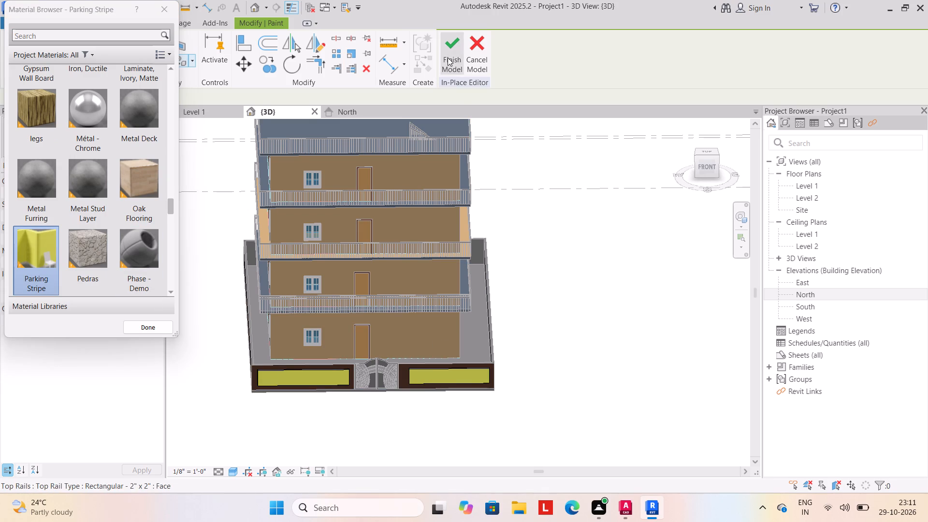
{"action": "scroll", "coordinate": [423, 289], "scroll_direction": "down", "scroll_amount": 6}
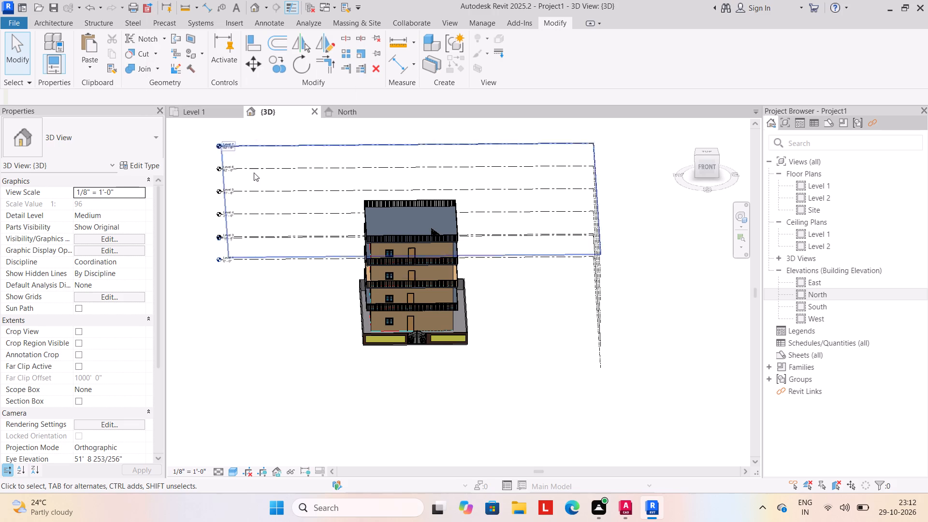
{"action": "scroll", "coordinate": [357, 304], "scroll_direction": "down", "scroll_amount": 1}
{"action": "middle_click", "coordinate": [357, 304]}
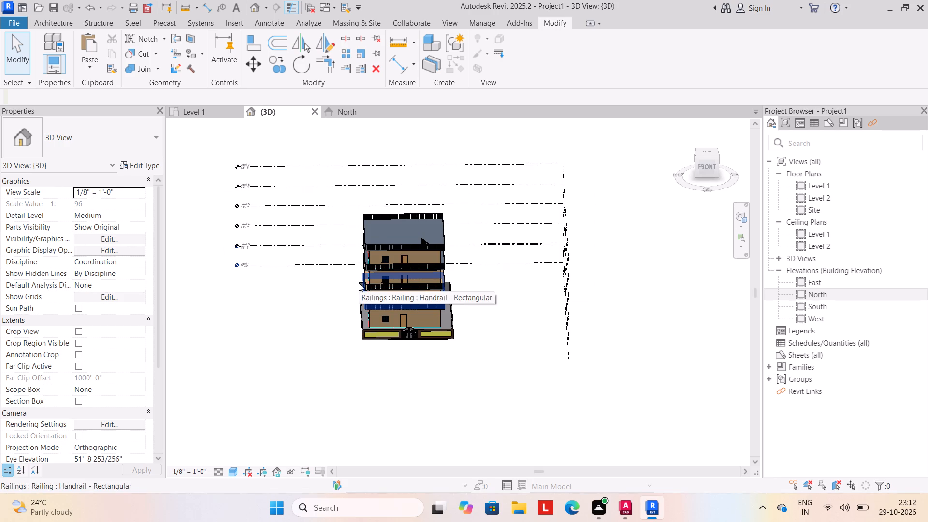
On Level 1, create a Grassland - 16" toposolid from a rectangle enclosing the compound wall, about 19'-0" beyond its rear and 17'-0" beyond its right side.
{"action": "scroll", "coordinate": [367, 373], "scroll_direction": "down", "scroll_amount": 2}
{"action": "middle_click_drag", "start_coordinate": [348, 394], "coordinate": [339, 370], "text": "shift"}
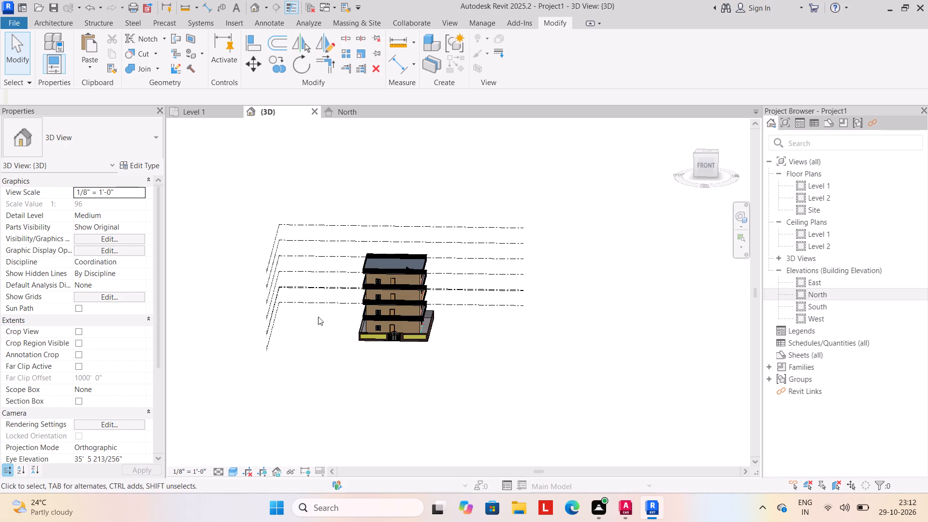
{"action": "left_click", "coordinate": [197, 110]}
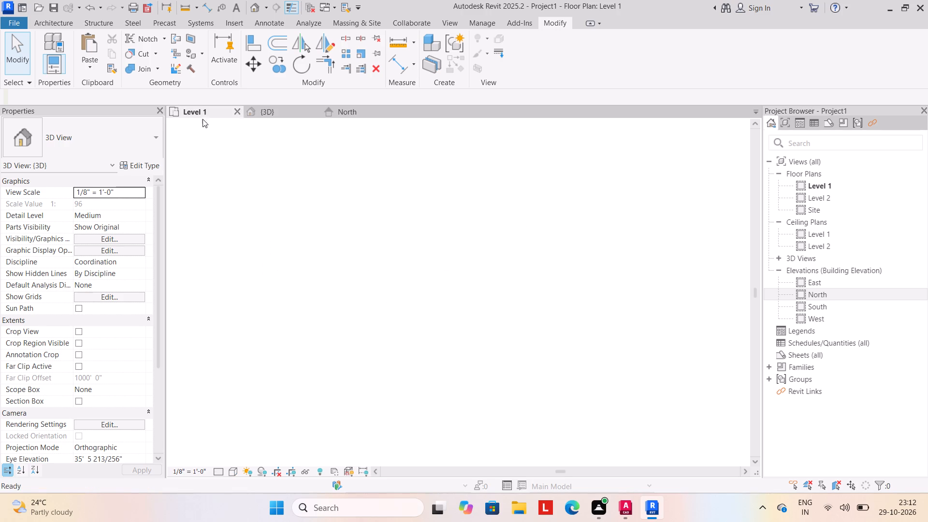
{"action": "scroll", "coordinate": [259, 287], "scroll_direction": "down", "scroll_amount": 2}
{"action": "middle_click", "coordinate": [275, 289]}
{"action": "scroll", "coordinate": [275, 289], "scroll_direction": "down", "scroll_amount": 3}
{"action": "middle_click_drag", "start_coordinate": [275, 289], "coordinate": [312, 280]}
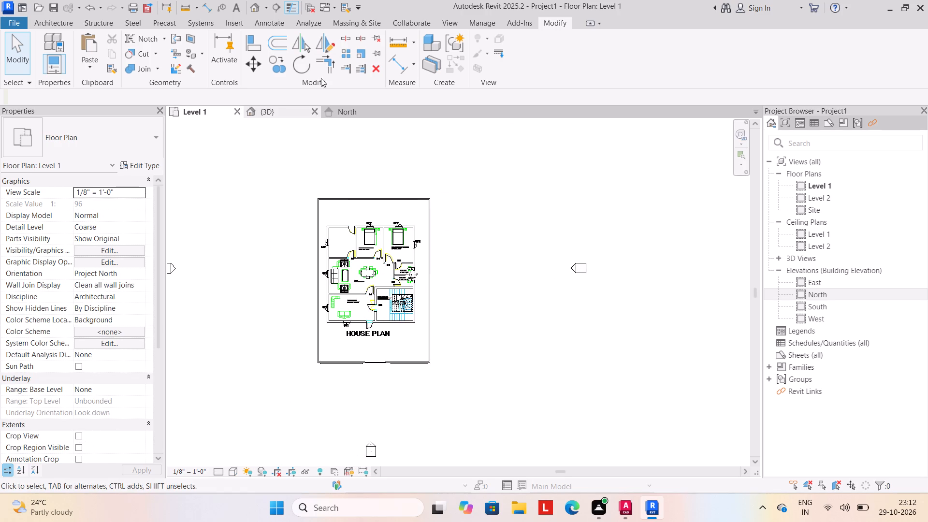
{"action": "left_click", "coordinate": [369, 24]}
{"action": "left_click", "coordinate": [342, 65]}
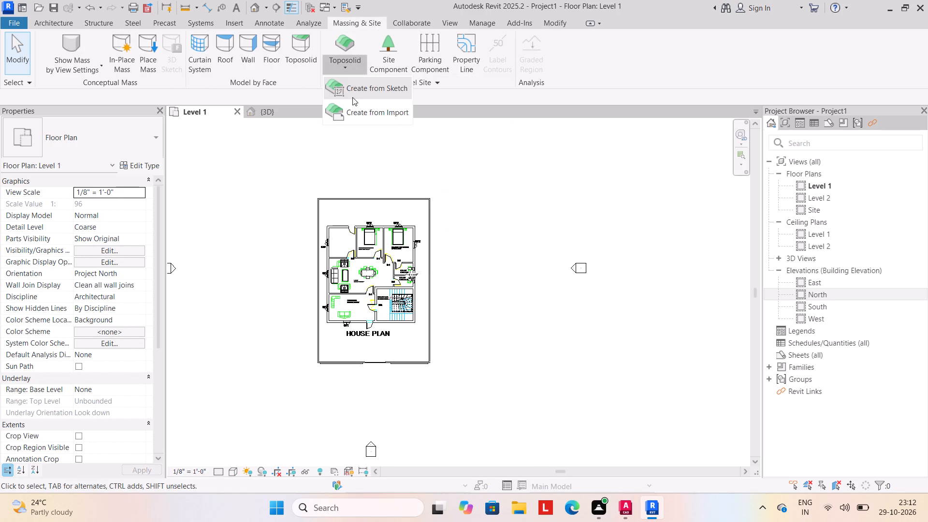
{"action": "left_click", "coordinate": [353, 86]}
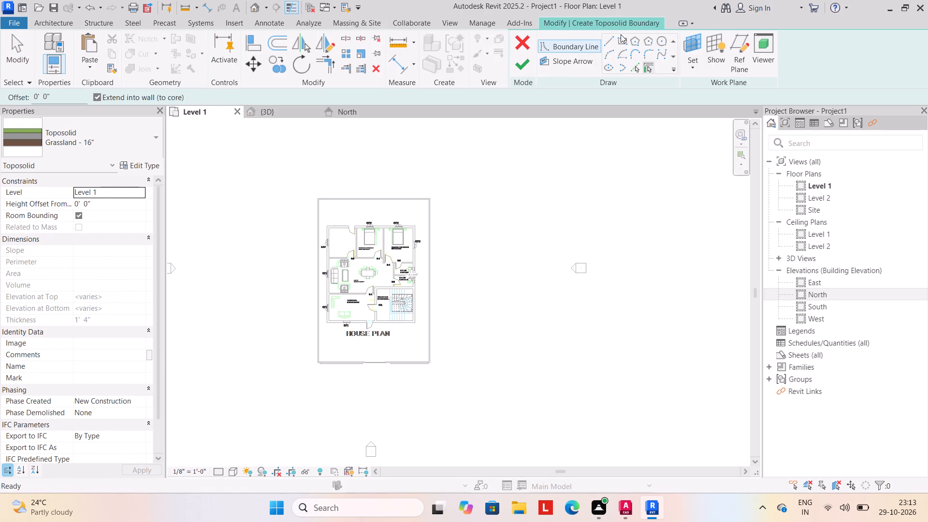
{"action": "left_click", "coordinate": [621, 34]}
{"action": "left_click", "coordinate": [293, 152]}
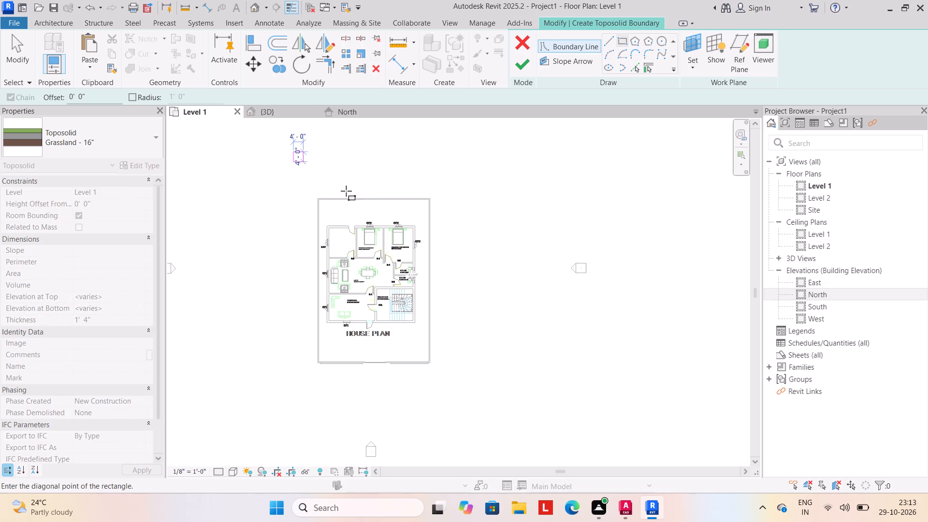
{"action": "left_click", "coordinate": [473, 413]}
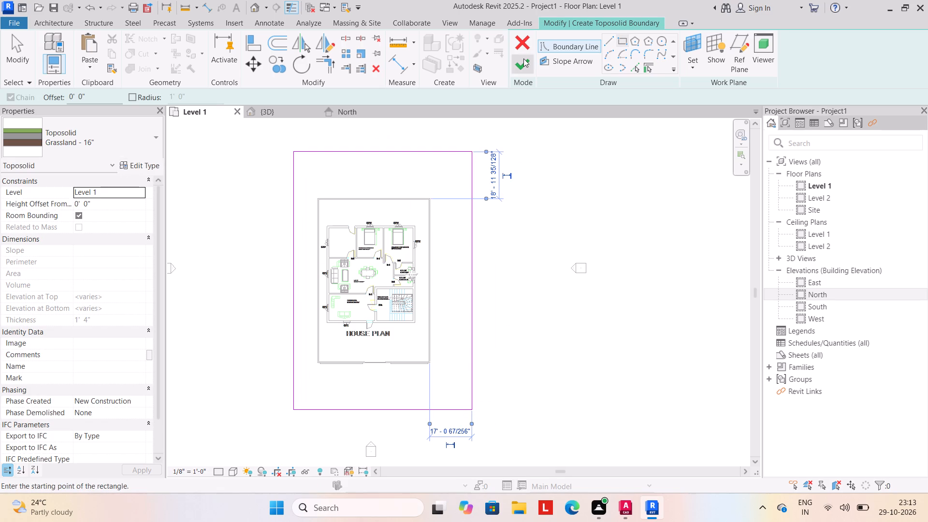
{"action": "left_click", "coordinate": [523, 58]}
Set the new toposolid's height offset from Level 1 to -6".
{"action": "left_click", "coordinate": [104, 205]}
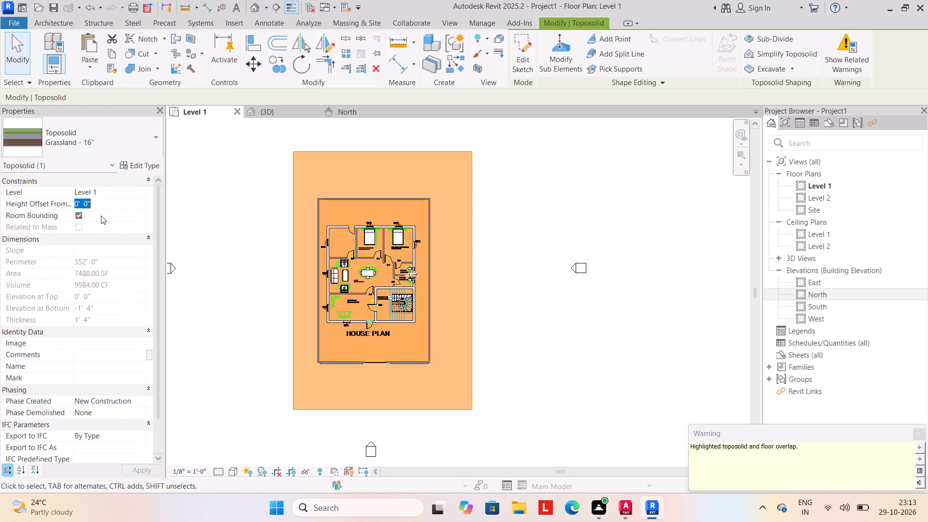
{"action": "type", "text": "-6\""}
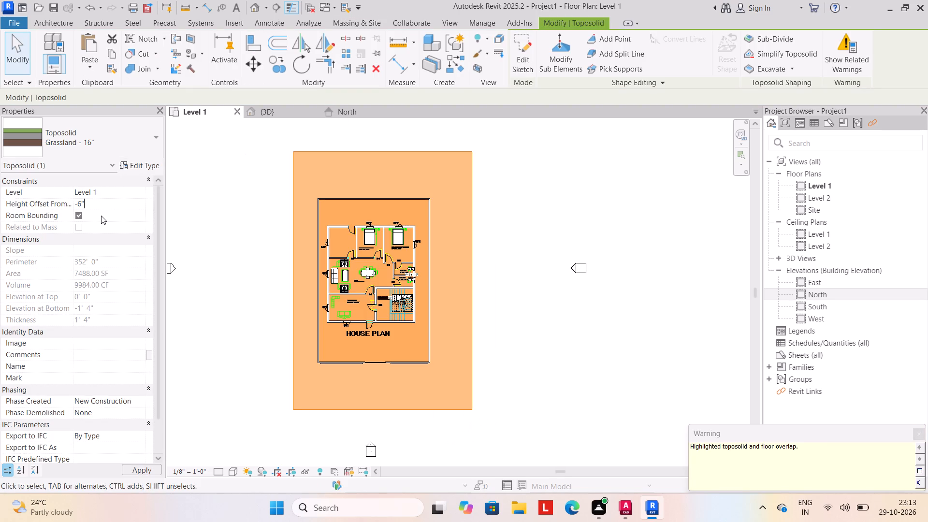
{"action": "key", "text": "Return"}
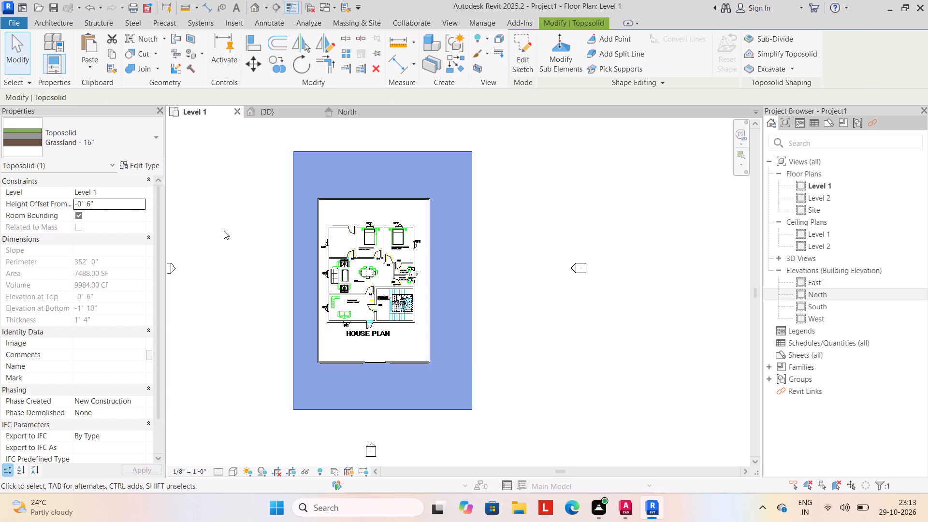
{"action": "left_click", "coordinate": [224, 231]}
Examine the toposolid and the house from several sides in the 3D view.
{"action": "left_click", "coordinate": [265, 108]}
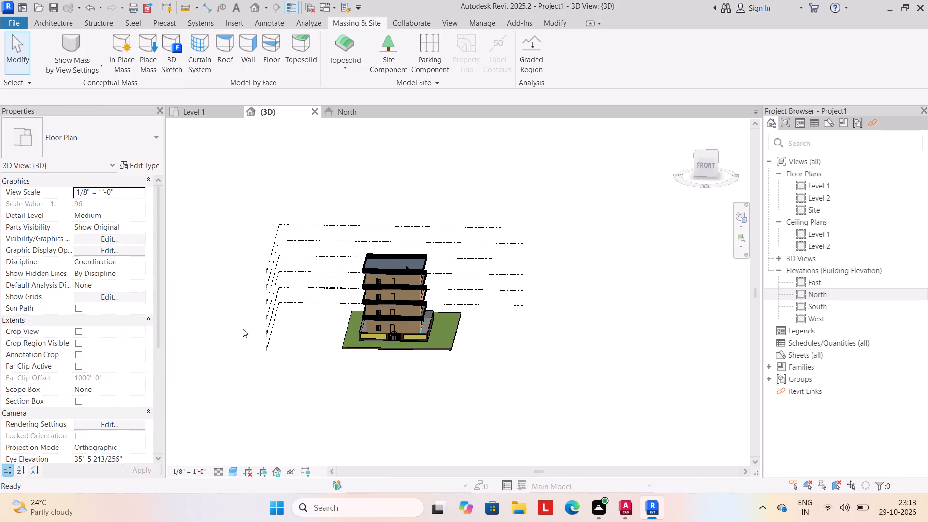
{"action": "middle_click_drag", "start_coordinate": [351, 373], "coordinate": [365, 450], "text": "shift"}
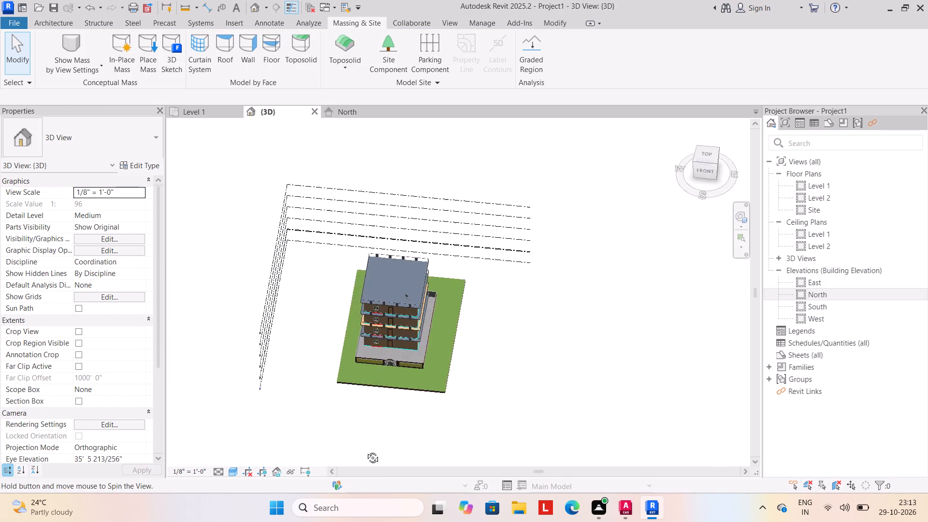
{"action": "middle_click_drag", "start_coordinate": [365, 450], "coordinate": [410, 376], "text": "shift"}
{"action": "middle_click_drag", "start_coordinate": [450, 355], "coordinate": [232, 377], "text": "shift"}
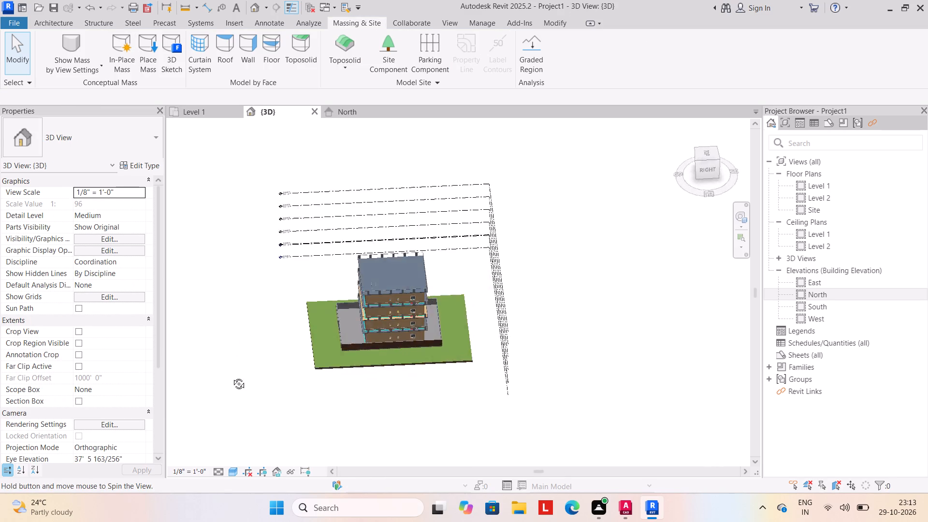
{"action": "middle_click_drag", "start_coordinate": [232, 377], "coordinate": [436, 395], "text": "shift"}
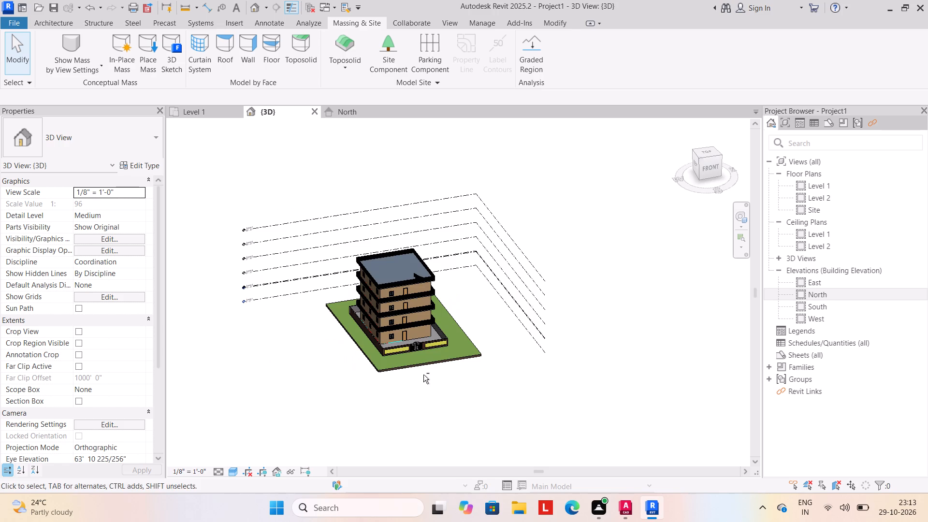
{"action": "middle_click_drag", "start_coordinate": [423, 375], "coordinate": [396, 361], "text": "shift"}
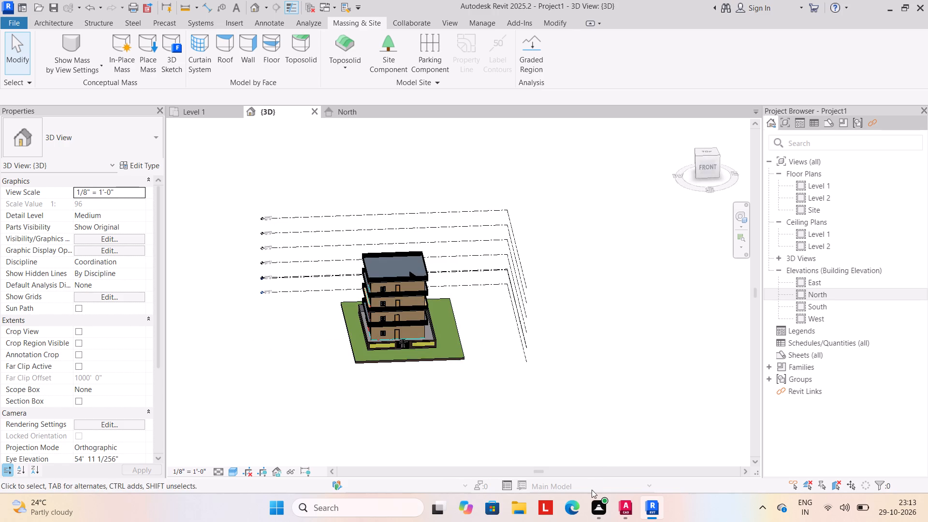
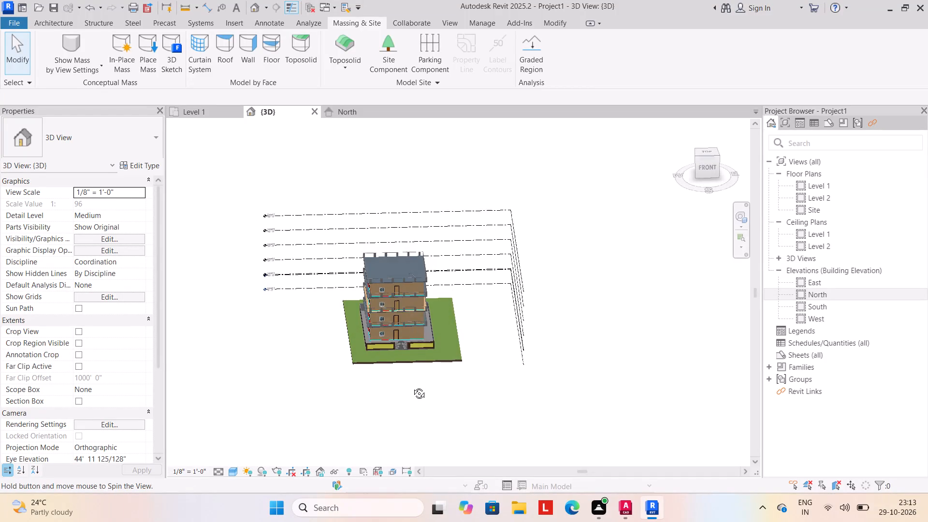
Examine the house, compound wall and grassland site from several sides in the 3D view.
{"action": "middle_click_drag", "start_coordinate": [369, 381], "coordinate": [362, 400], "text": "shift"}
{"action": "scroll", "coordinate": [362, 400], "scroll_direction": "up", "scroll_amount": 1, "text": "shift"}
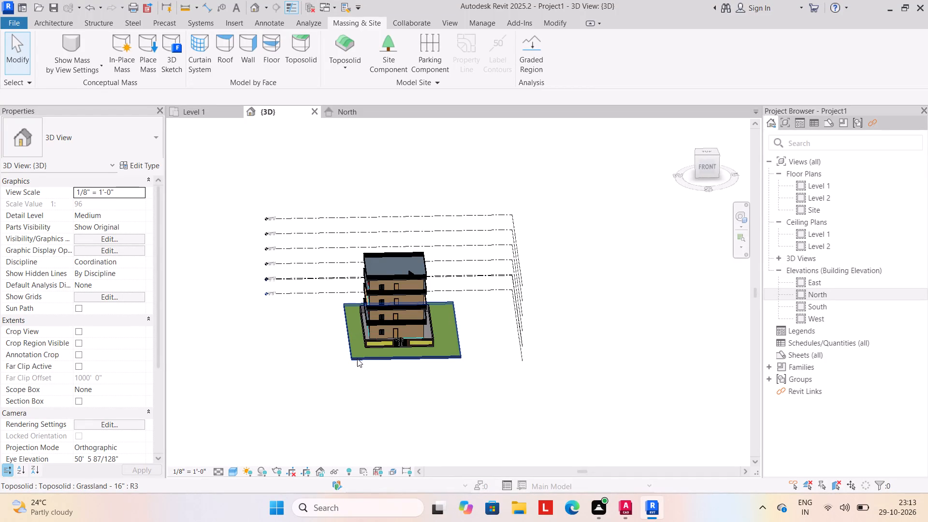
{"action": "middle_click_drag", "start_coordinate": [355, 379], "coordinate": [345, 420], "text": "shift"}
{"action": "middle_click_drag", "start_coordinate": [360, 406], "coordinate": [392, 426], "text": "shift"}
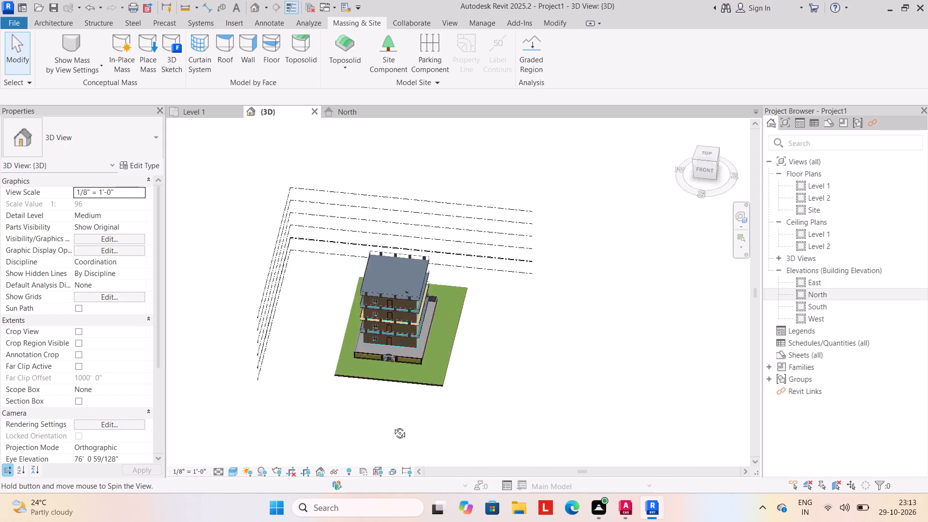
{"action": "middle_click_drag", "start_coordinate": [392, 426], "coordinate": [230, 359], "text": "shift"}
{"action": "scroll", "coordinate": [446, 342], "scroll_direction": "up", "scroll_amount": 1, "text": "shift"}
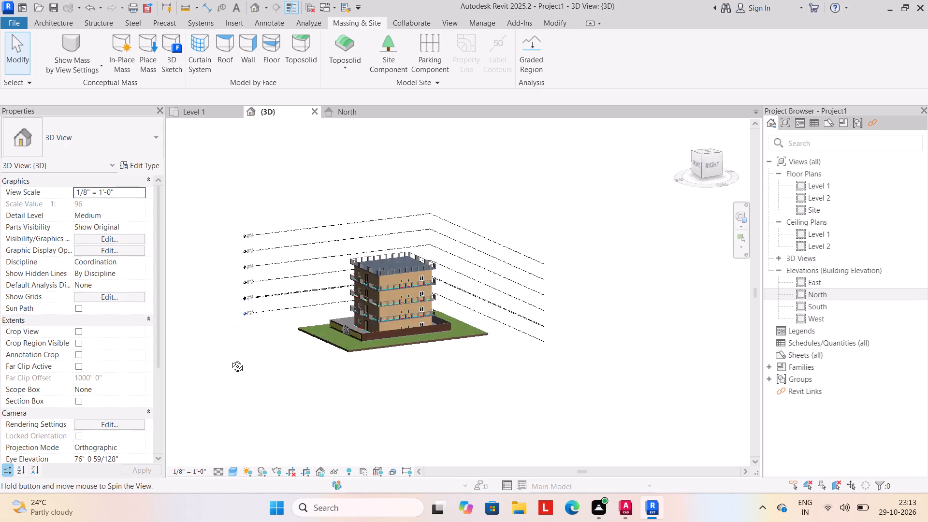
{"action": "middle_click_drag", "start_coordinate": [230, 359], "coordinate": [436, 377], "text": "shift"}
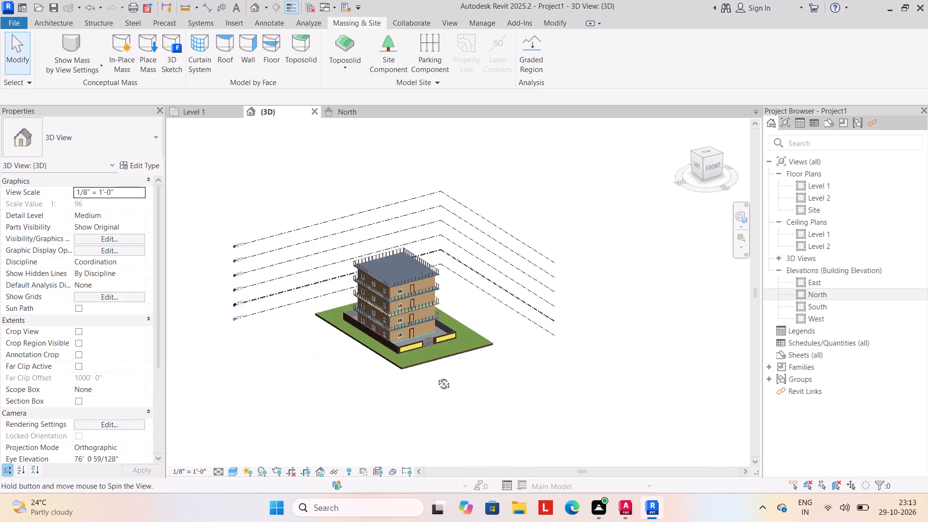
{"action": "middle_click_drag", "start_coordinate": [436, 377], "coordinate": [388, 366], "text": "shift"}
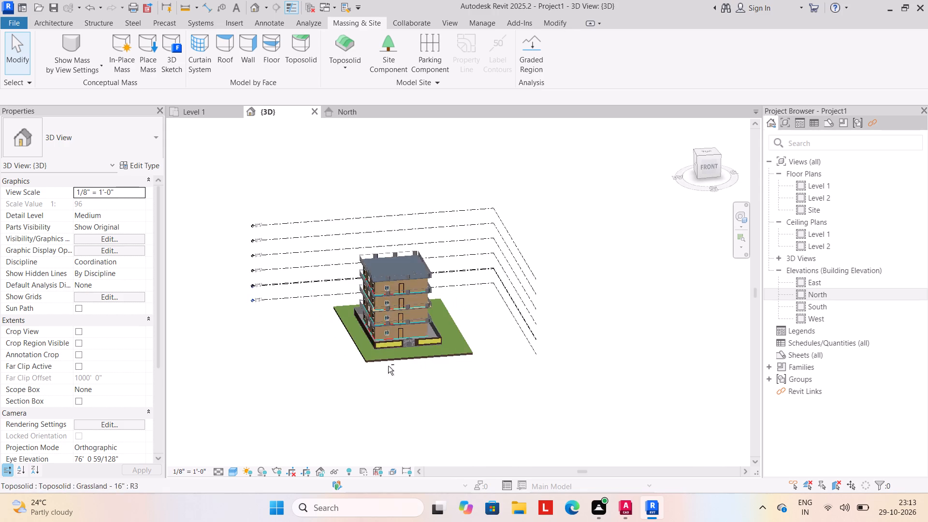
{"action": "middle_click", "coordinate": [388, 366], "text": "shift"}
{"action": "scroll", "coordinate": [387, 323], "scroll_direction": "up", "scroll_amount": 1, "text": "shift"}
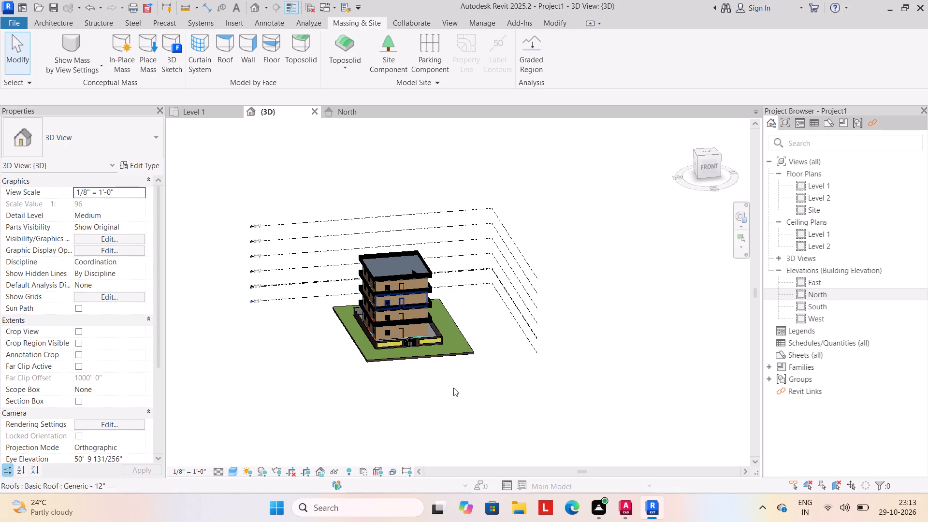
{"action": "middle_click_drag", "start_coordinate": [446, 354], "coordinate": [437, 382], "text": "shift"}
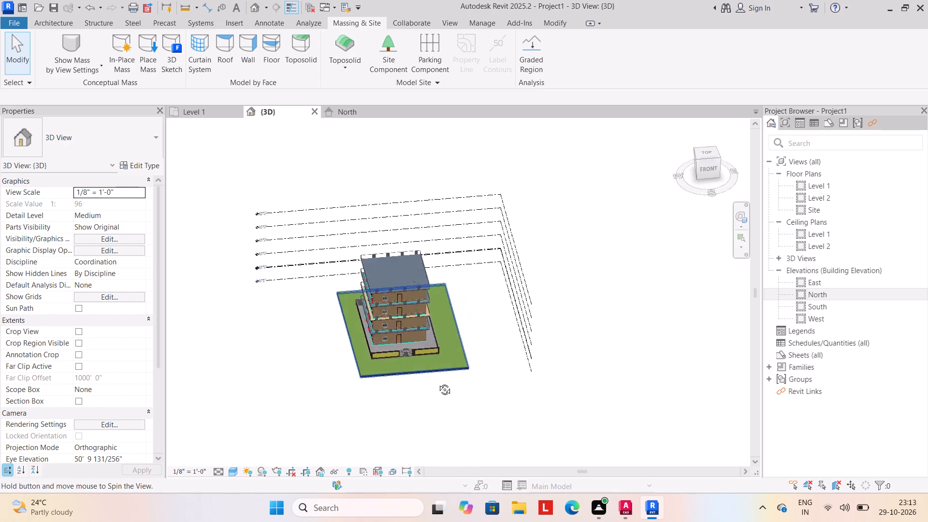
{"action": "middle_click_drag", "start_coordinate": [437, 382], "coordinate": [434, 366], "text": "shift"}
{"action": "scroll", "coordinate": [426, 364], "scroll_direction": "up", "scroll_amount": 3}
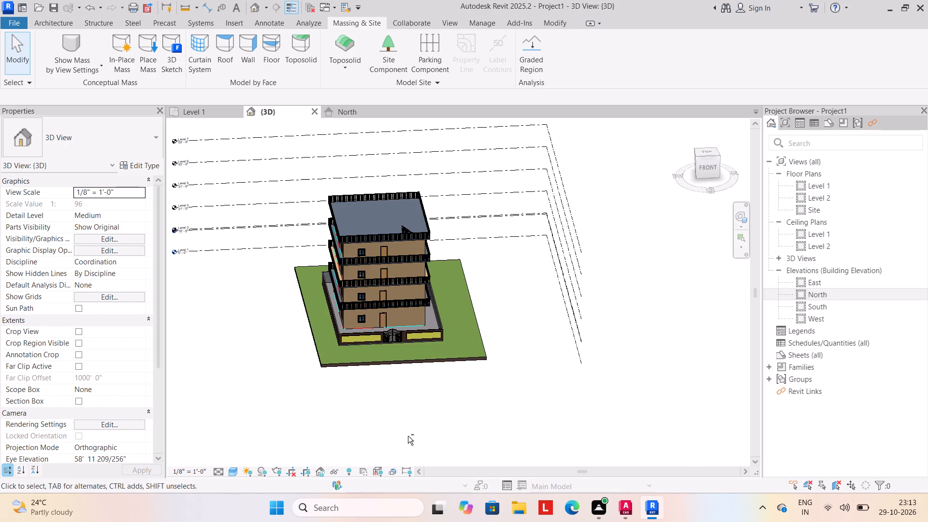
{"action": "scroll", "coordinate": [414, 400], "scroll_direction": "up", "scroll_amount": 2}
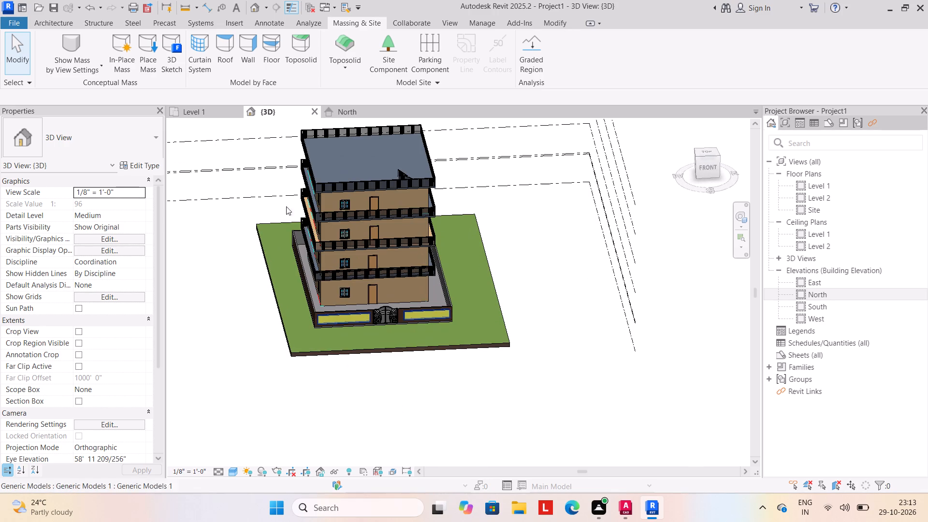
Start an in-place model in the Generic Models category, keeping the default name.
{"action": "left_click", "coordinate": [59, 27]}
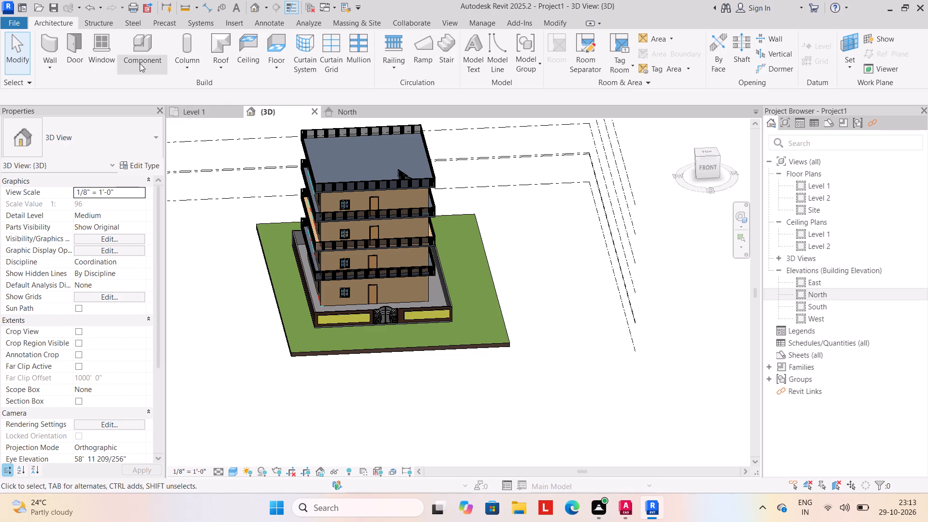
{"action": "left_click", "coordinate": [141, 63]}
{"action": "left_click", "coordinate": [152, 119]}
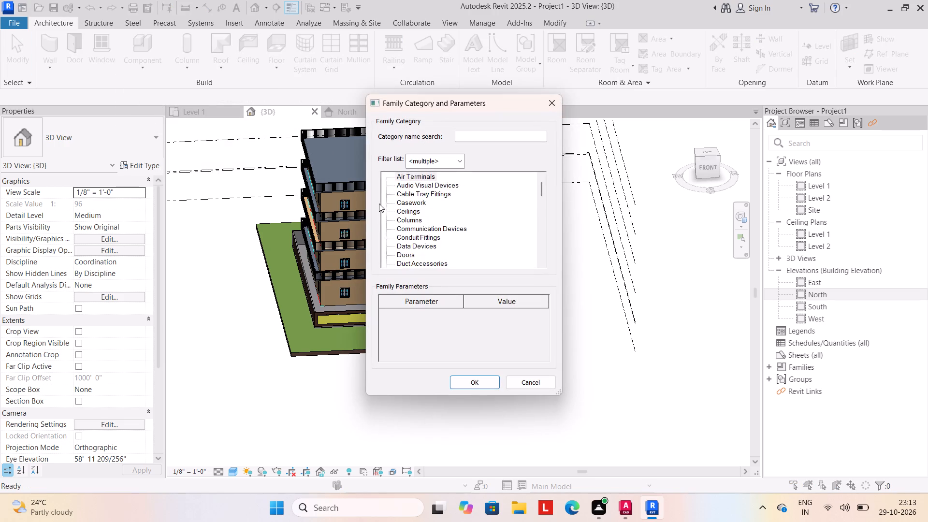
{"action": "scroll", "coordinate": [419, 224], "scroll_direction": "down", "scroll_amount": 15}
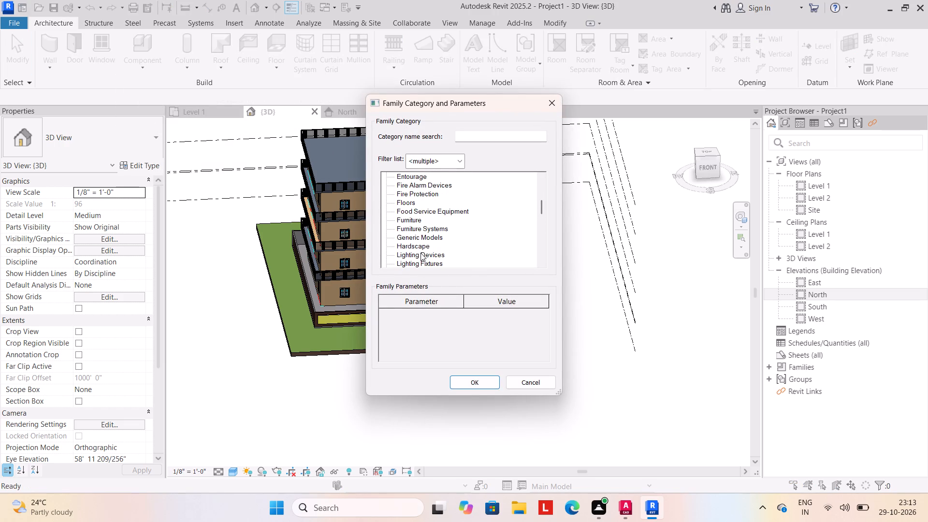
{"action": "scroll", "coordinate": [420, 255], "scroll_direction": "down", "scroll_amount": 8}
{"action": "scroll", "coordinate": [422, 260], "scroll_direction": "up", "scroll_amount": 6}
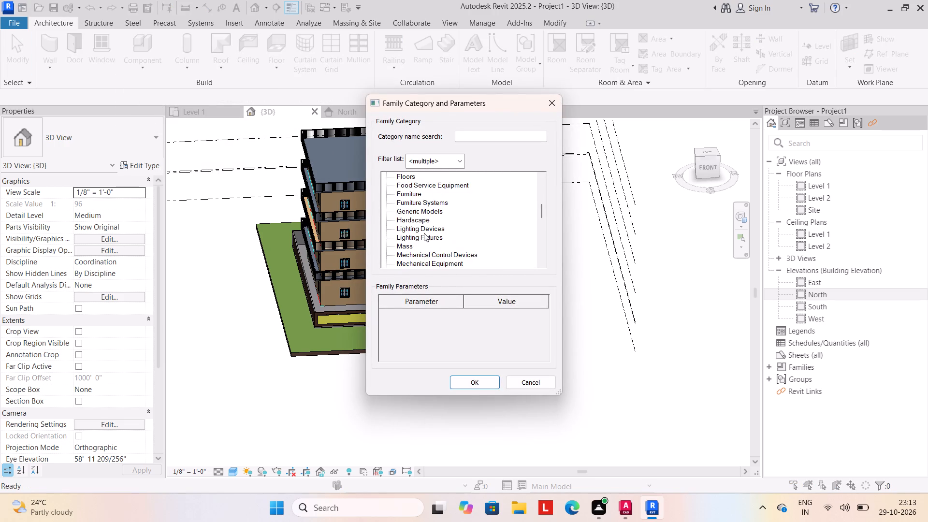
{"action": "scroll", "coordinate": [424, 231], "scroll_direction": "up", "scroll_amount": 2}
{"action": "left_click", "coordinate": [424, 228]}
{"action": "left_click", "coordinate": [470, 385]}
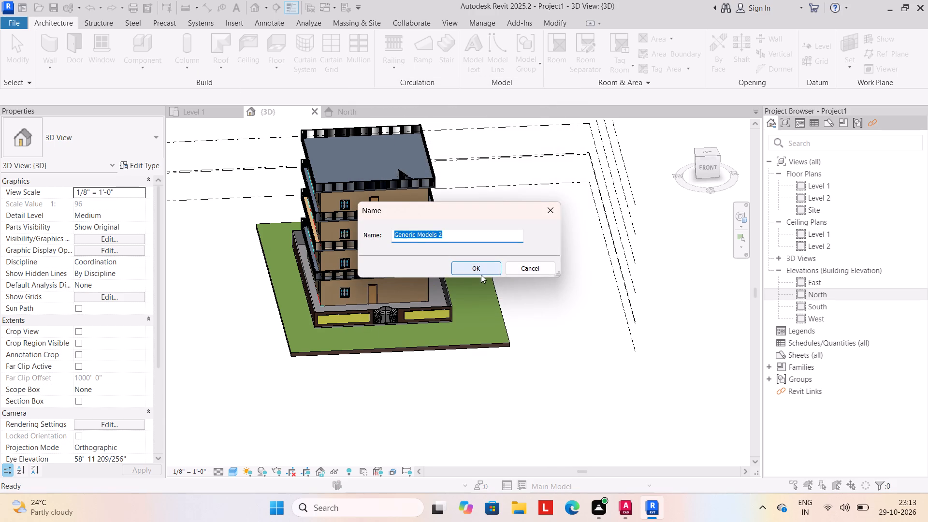
{"action": "left_click", "coordinate": [480, 272]}
{"action": "left_click", "coordinate": [85, 56]}
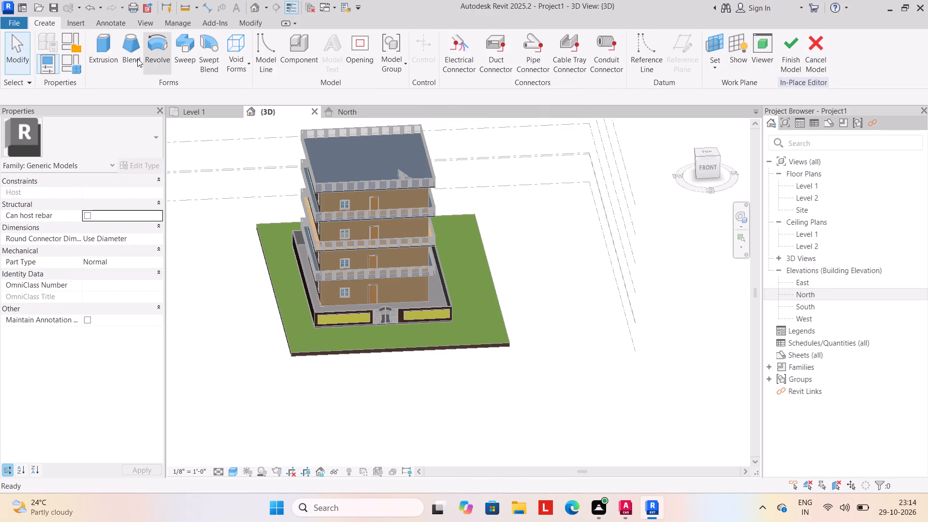
On the toposolid's top face, extrude a full-width rectangle 6" high between the front compound wall and the site's front edge.
{"action": "left_click", "coordinate": [96, 45]}
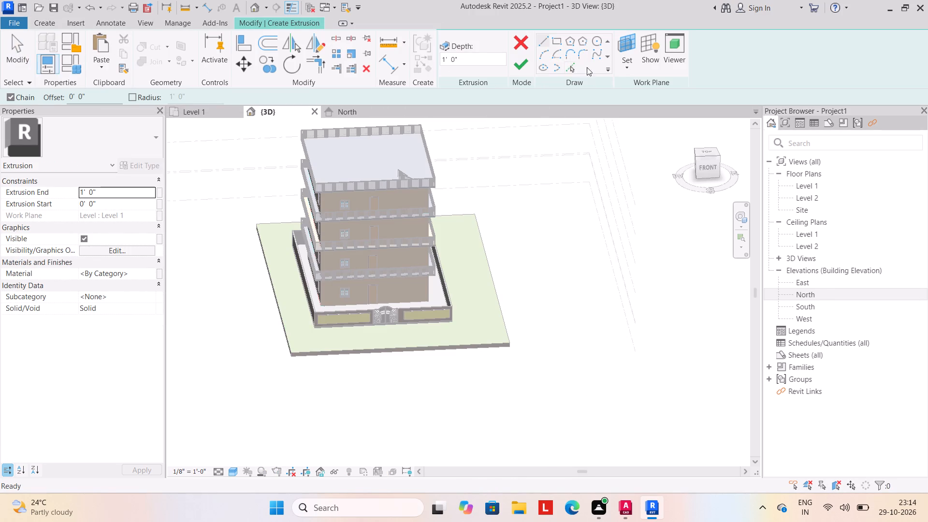
{"action": "left_click", "coordinate": [624, 66]}
{"action": "left_click", "coordinate": [640, 114]}
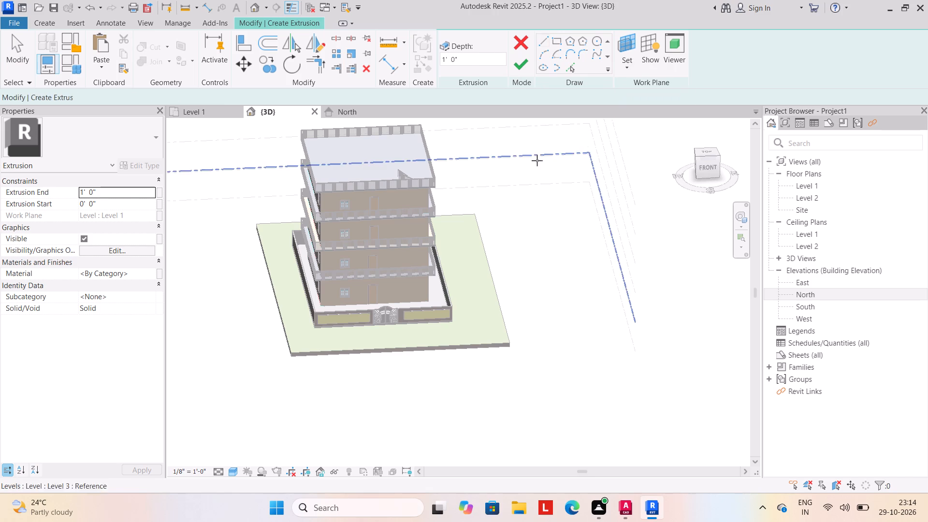
{"action": "left_click_drag", "start_coordinate": [487, 261], "coordinate": [490, 251]}
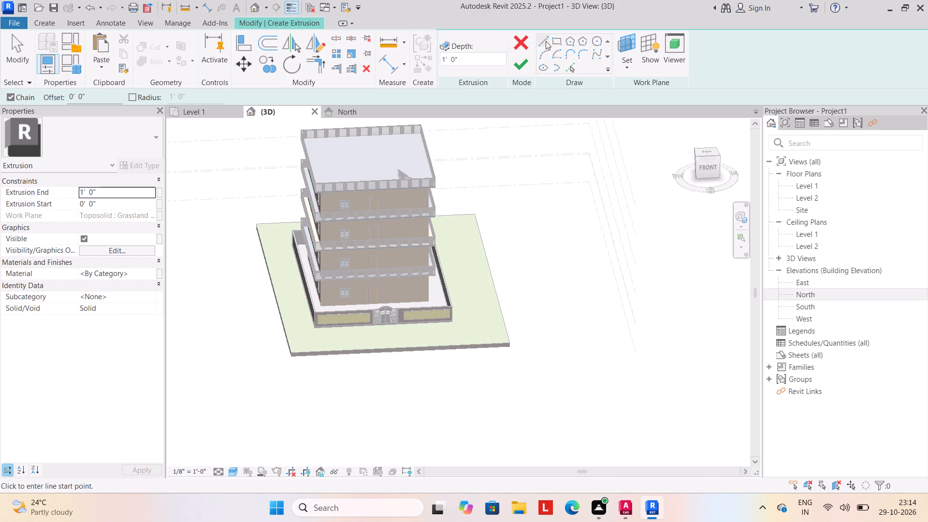
{"action": "left_click", "coordinate": [554, 38]}
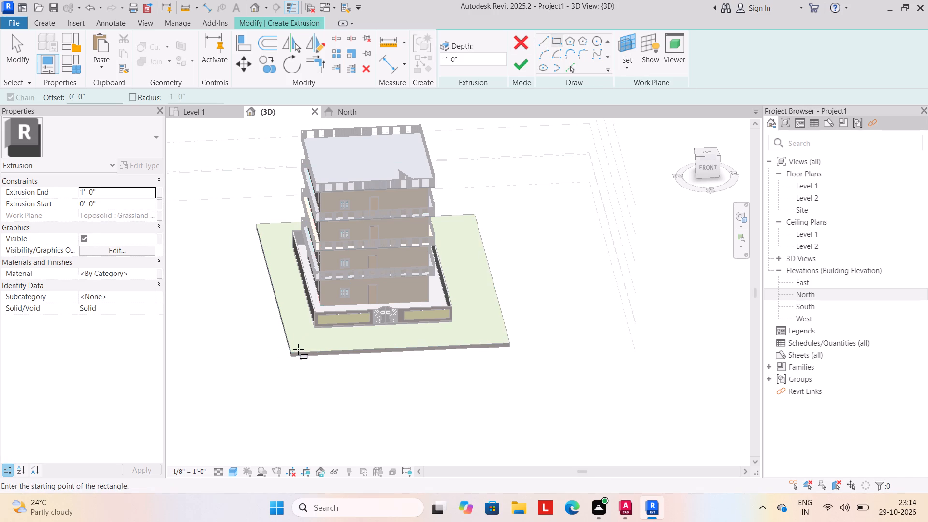
{"action": "left_click_drag", "start_coordinate": [294, 350], "coordinate": [304, 345]}
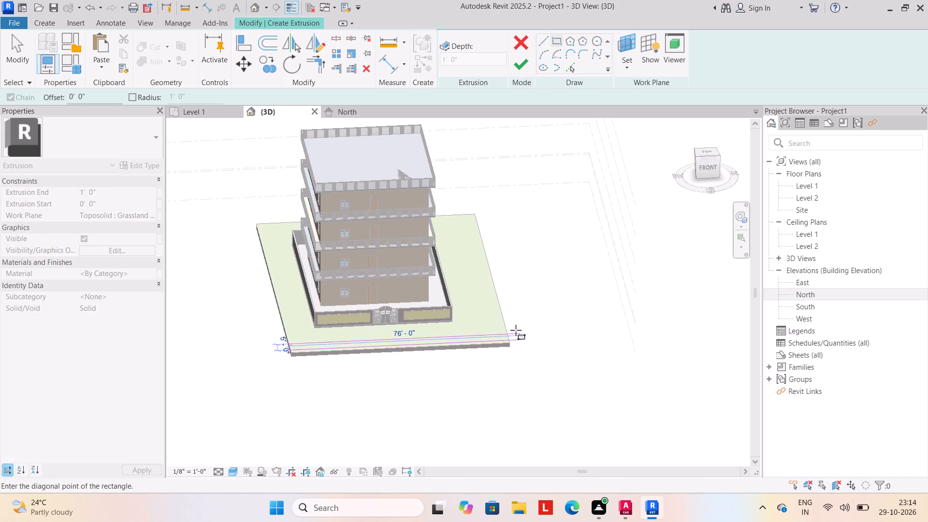
{"action": "left_click", "coordinate": [503, 320]}
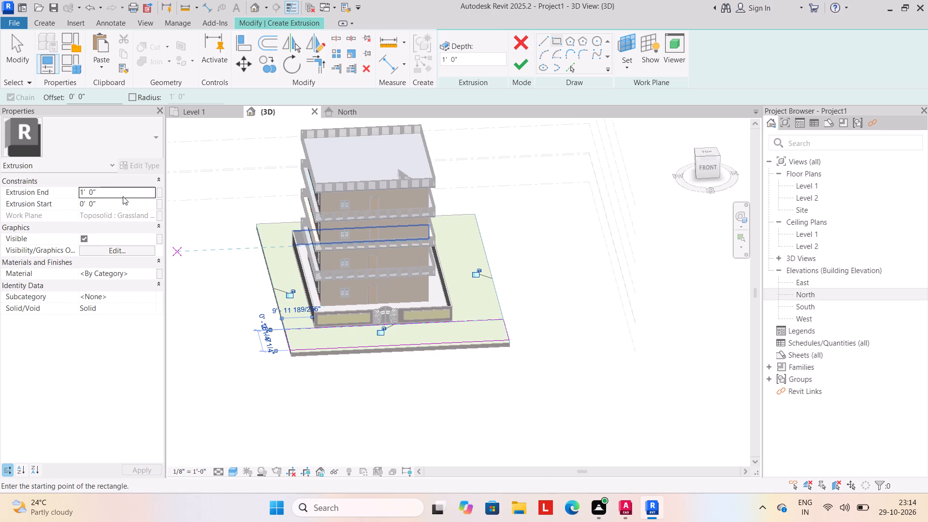
{"action": "left_click", "coordinate": [123, 196]}
{"action": "type", "text": "6\""}
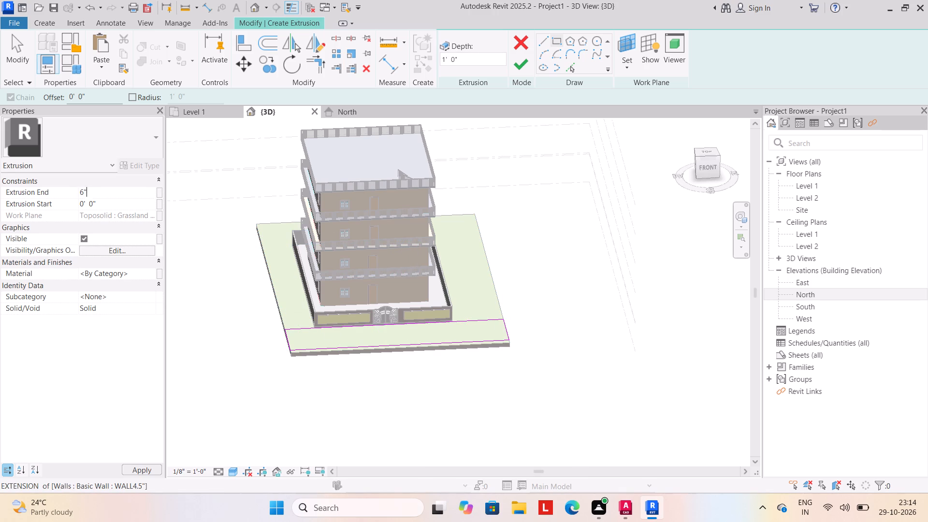
{"action": "key", "text": "Return"}
{"action": "left_click", "coordinate": [245, 334]}
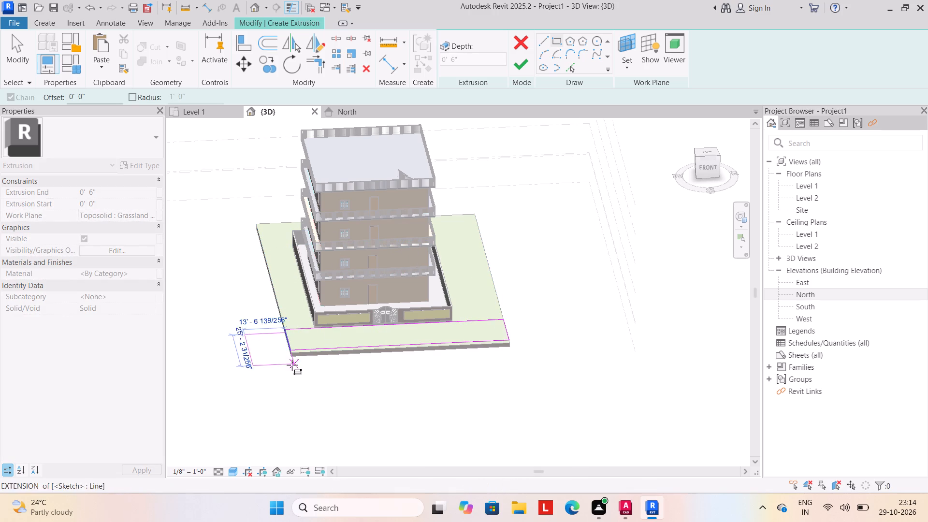
{"action": "left_click", "coordinate": [521, 69]}
Pull the strip's inner edge clear of the compound wall, extend its outer edge to the site's front edge, about 19'-0" from the wall, and finish the model.
{"action": "middle_click_drag", "start_coordinate": [217, 406], "coordinate": [387, 411], "text": "shift"}
{"action": "left_click_drag", "start_coordinate": [364, 330], "coordinate": [374, 330]}
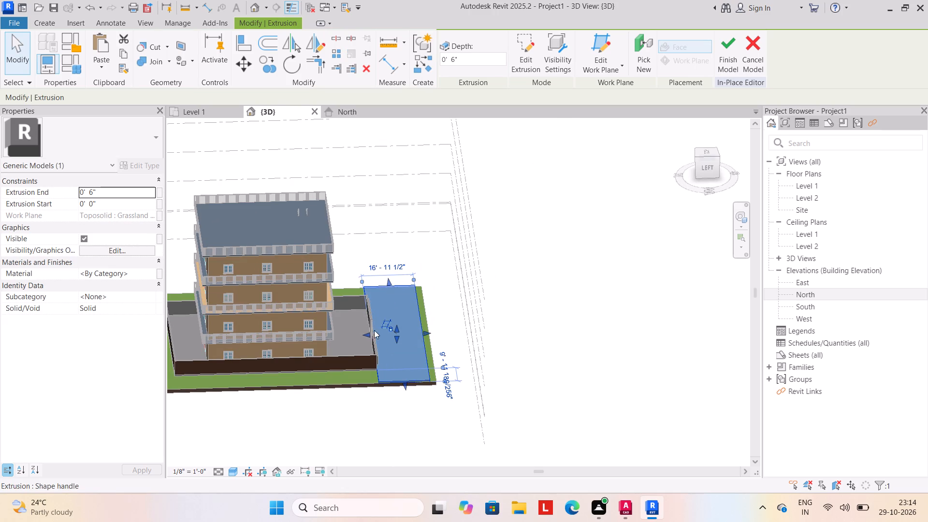
{"action": "left_click_drag", "start_coordinate": [374, 330], "coordinate": [385, 328]}
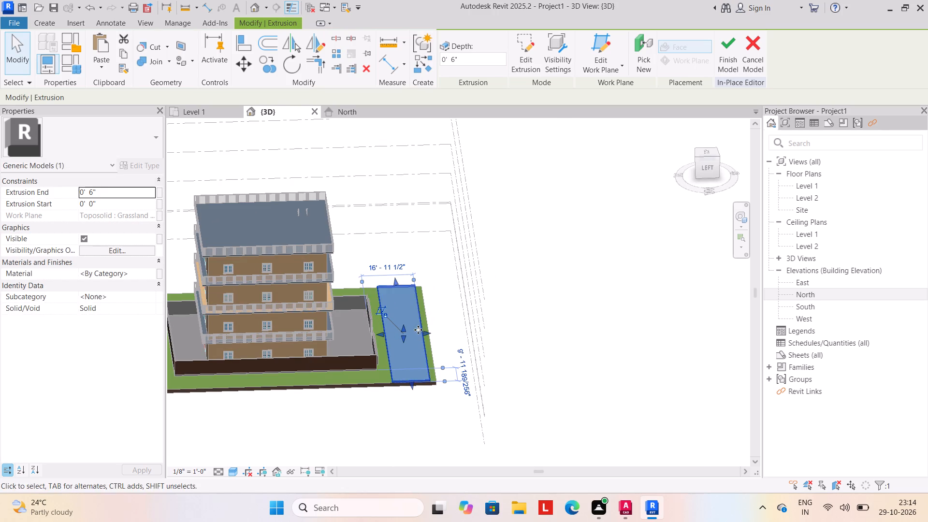
{"action": "left_click", "coordinate": [428, 331]}
{"action": "left_click", "coordinate": [426, 334]}
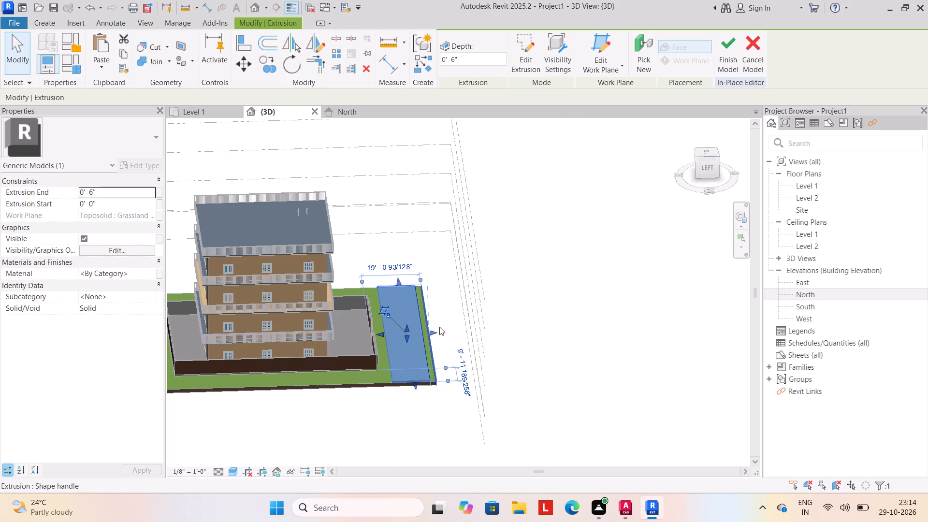
{"action": "left_click", "coordinate": [724, 61]}
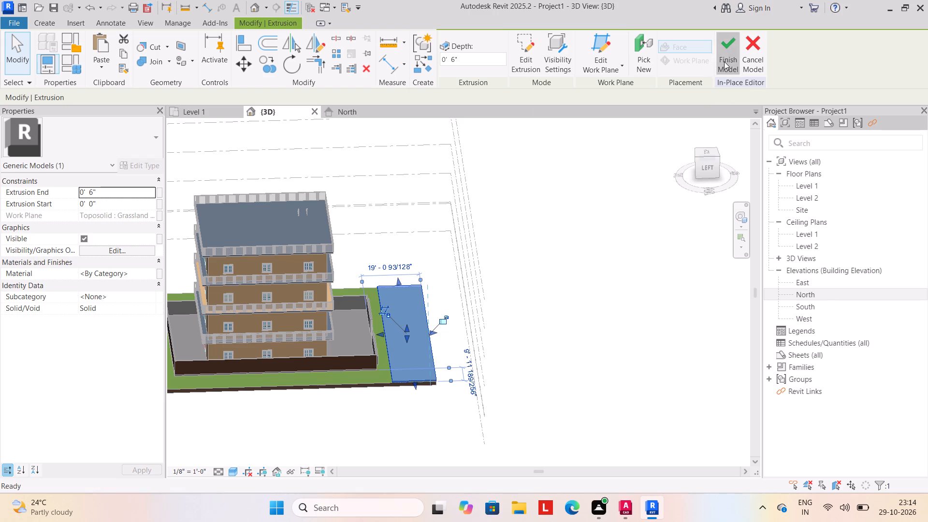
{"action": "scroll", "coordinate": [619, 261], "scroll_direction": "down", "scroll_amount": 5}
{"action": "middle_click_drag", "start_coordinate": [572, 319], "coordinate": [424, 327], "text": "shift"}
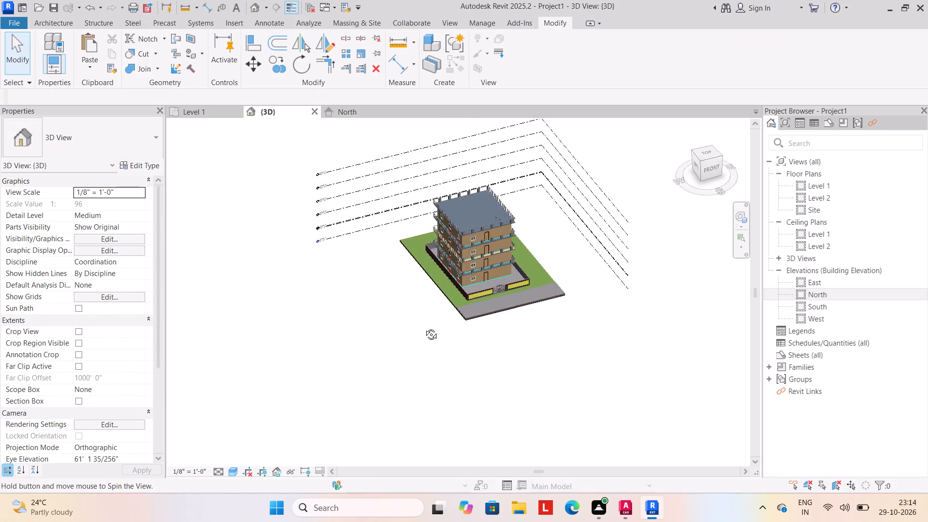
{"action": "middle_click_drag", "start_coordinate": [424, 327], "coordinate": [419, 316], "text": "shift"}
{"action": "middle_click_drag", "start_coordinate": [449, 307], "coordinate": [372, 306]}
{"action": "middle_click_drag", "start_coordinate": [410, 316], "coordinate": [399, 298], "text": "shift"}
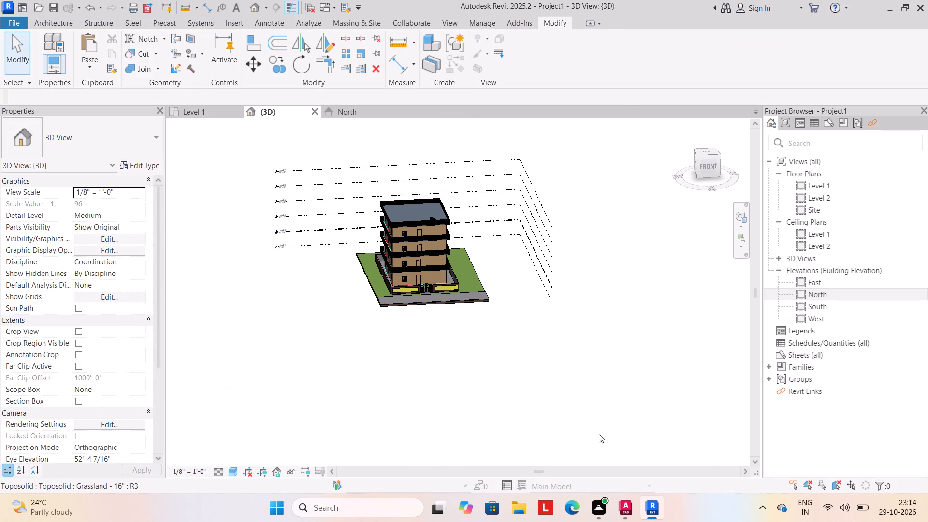
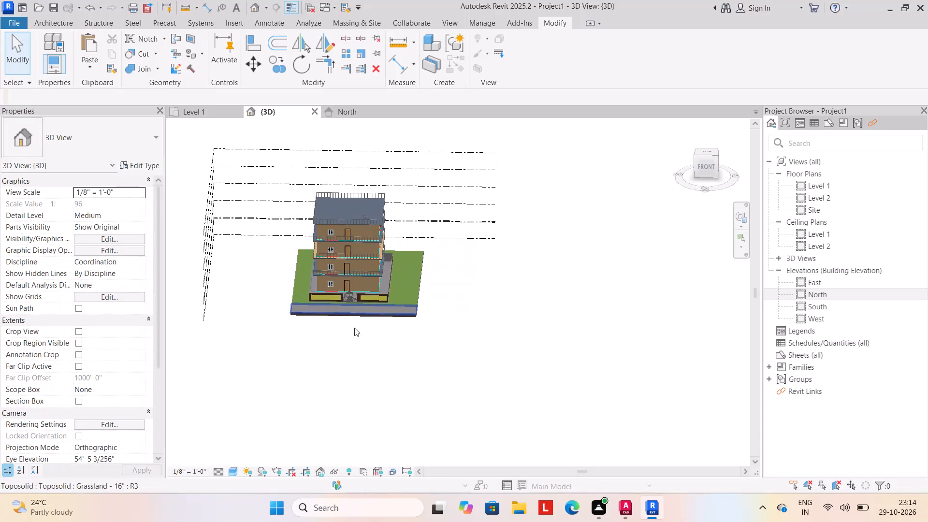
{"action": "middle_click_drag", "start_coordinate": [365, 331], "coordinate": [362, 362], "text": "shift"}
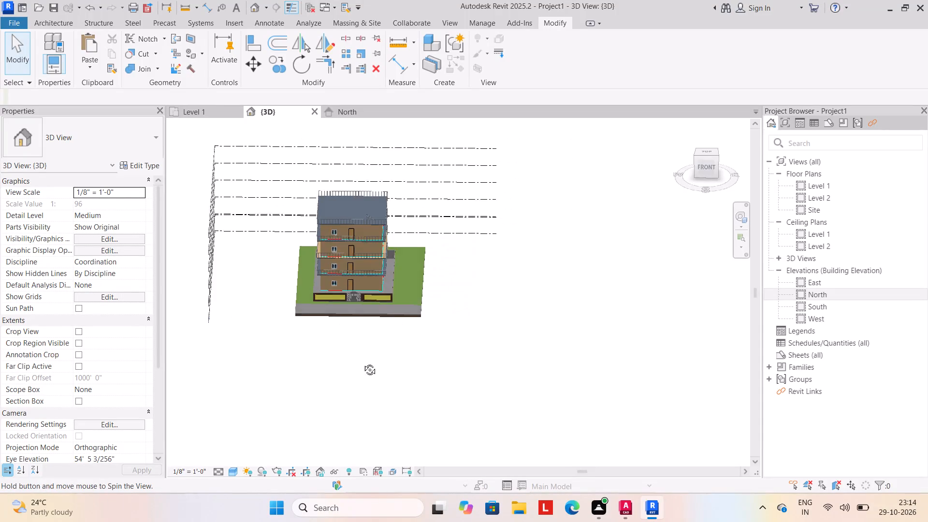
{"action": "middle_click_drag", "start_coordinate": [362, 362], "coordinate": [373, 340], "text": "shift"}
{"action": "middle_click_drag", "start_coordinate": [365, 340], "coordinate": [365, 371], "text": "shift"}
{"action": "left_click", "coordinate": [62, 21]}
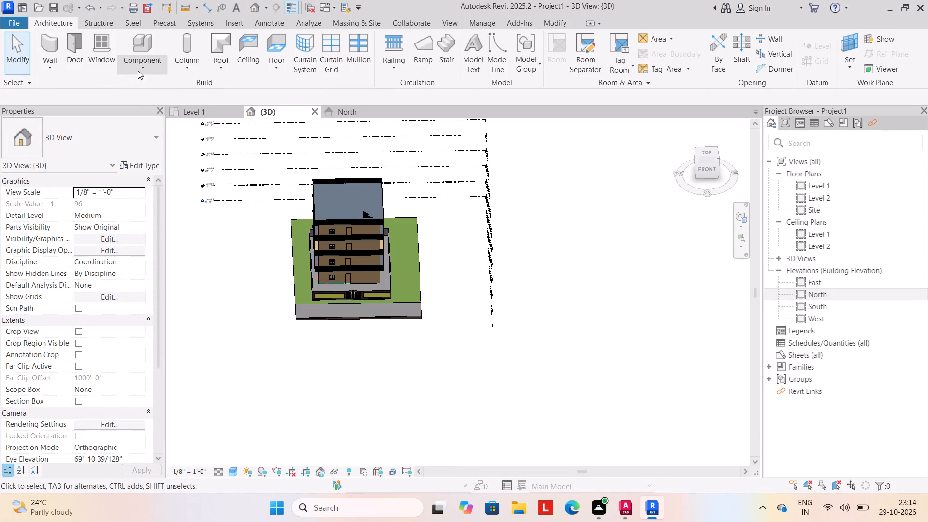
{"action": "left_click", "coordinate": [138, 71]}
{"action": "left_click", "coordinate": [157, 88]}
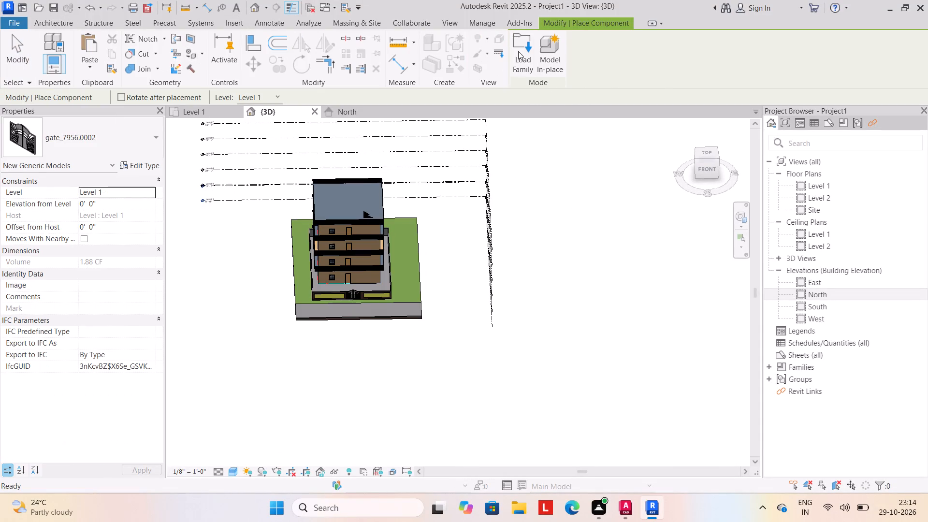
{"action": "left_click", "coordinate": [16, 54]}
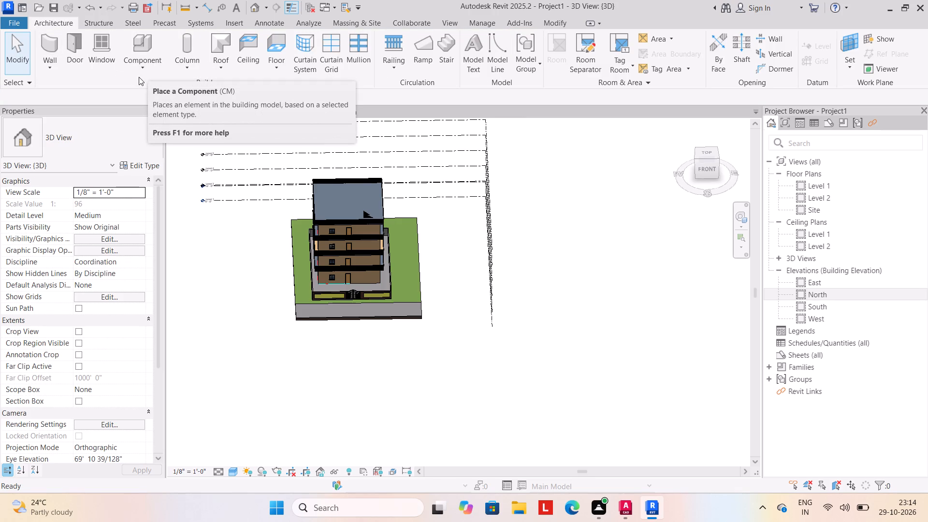
Start another in-place model in the Generic Models category, keeping the default name.
{"action": "left_click", "coordinate": [142, 68]}
{"action": "left_click", "coordinate": [145, 117]}
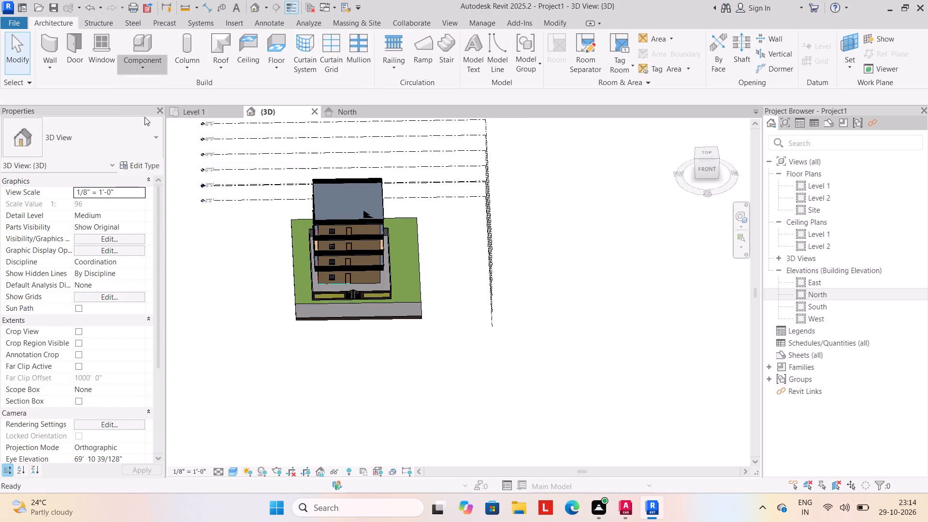
{"action": "scroll", "coordinate": [414, 243], "scroll_direction": "down", "scroll_amount": 2}
{"action": "scroll", "coordinate": [506, 239], "scroll_direction": "down", "scroll_amount": 4}
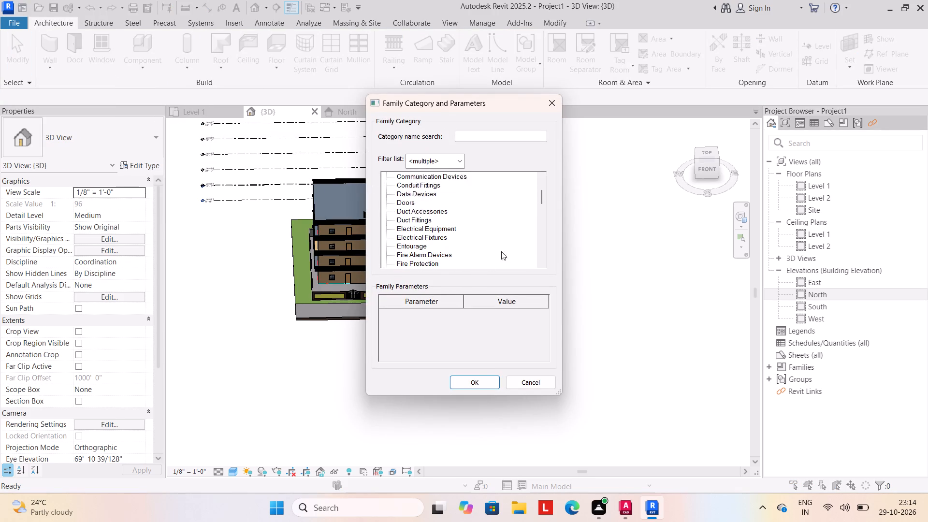
{"action": "scroll", "coordinate": [501, 251], "scroll_direction": "down", "scroll_amount": 11}
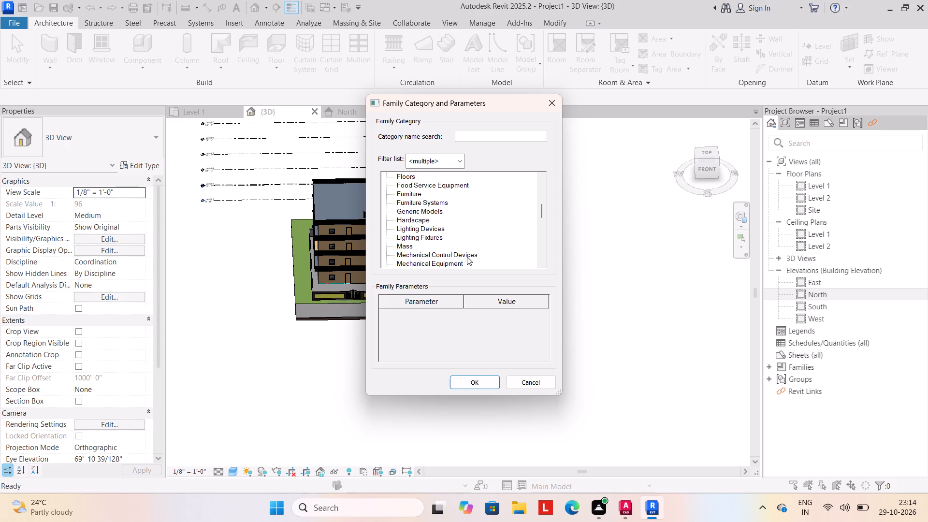
{"action": "scroll", "coordinate": [453, 215], "scroll_direction": "up", "scroll_amount": 1}
{"action": "left_click", "coordinate": [419, 219]}
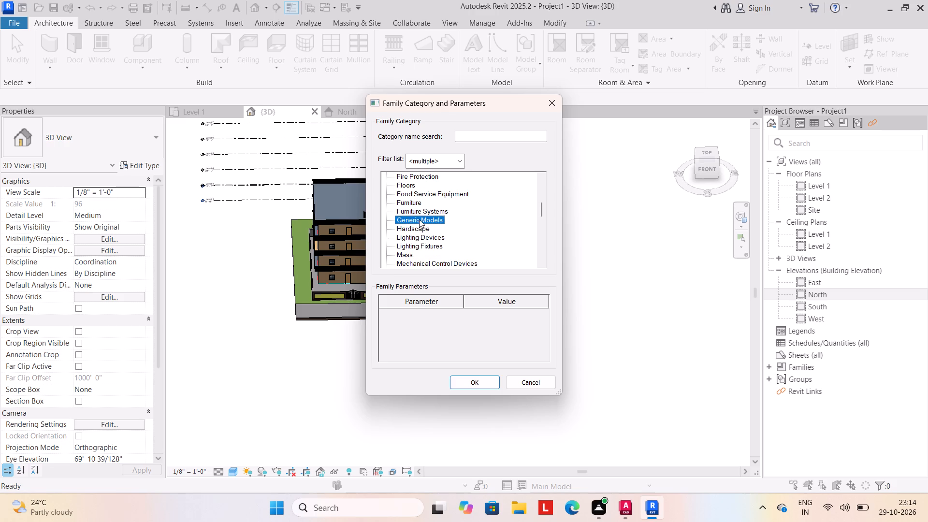
{"action": "left_click_drag", "start_coordinate": [472, 380], "coordinate": [474, 376]}
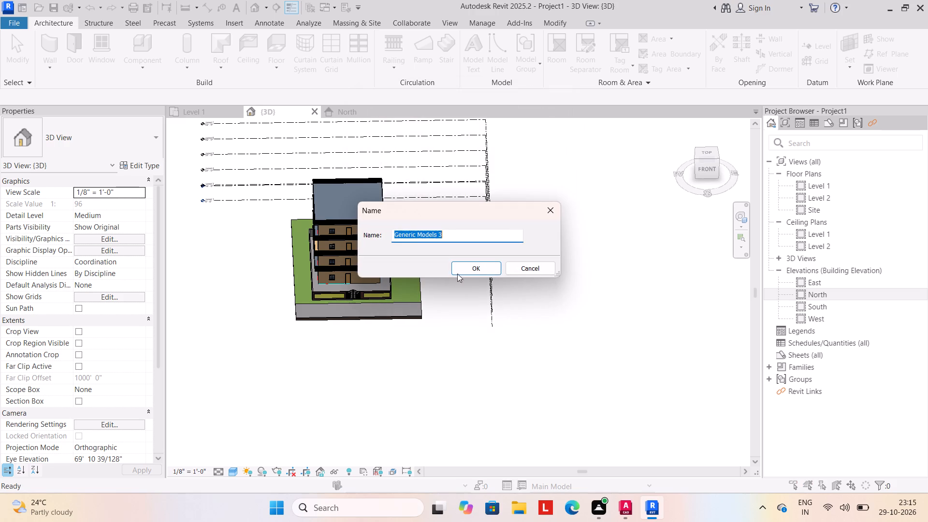
{"action": "left_click", "coordinate": [461, 270]}
On the toposolid's top face, extrude a rectangle 6" high along the site's right-side edge, from the back edge to the front strip.
{"action": "left_click", "coordinate": [94, 56]}
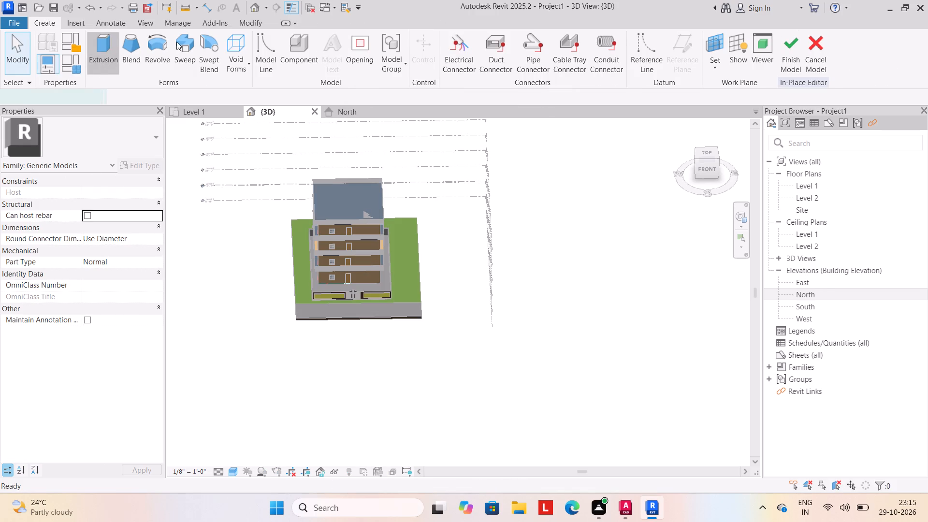
{"action": "left_click", "coordinate": [622, 70]}
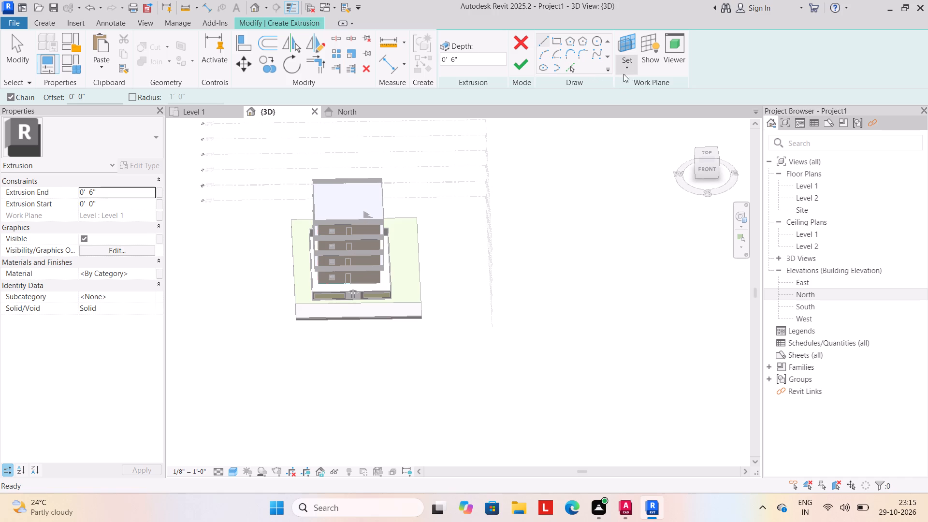
{"action": "left_click", "coordinate": [643, 108]}
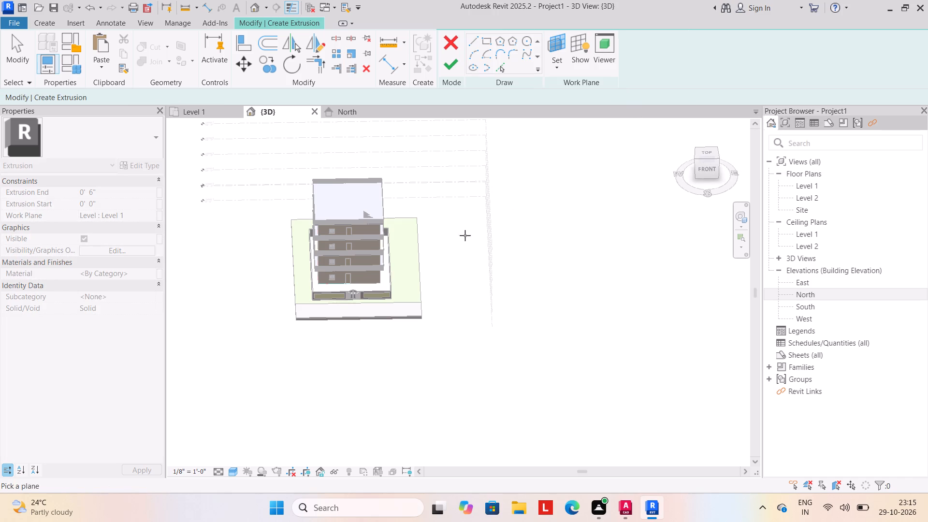
{"action": "left_click", "coordinate": [420, 259]}
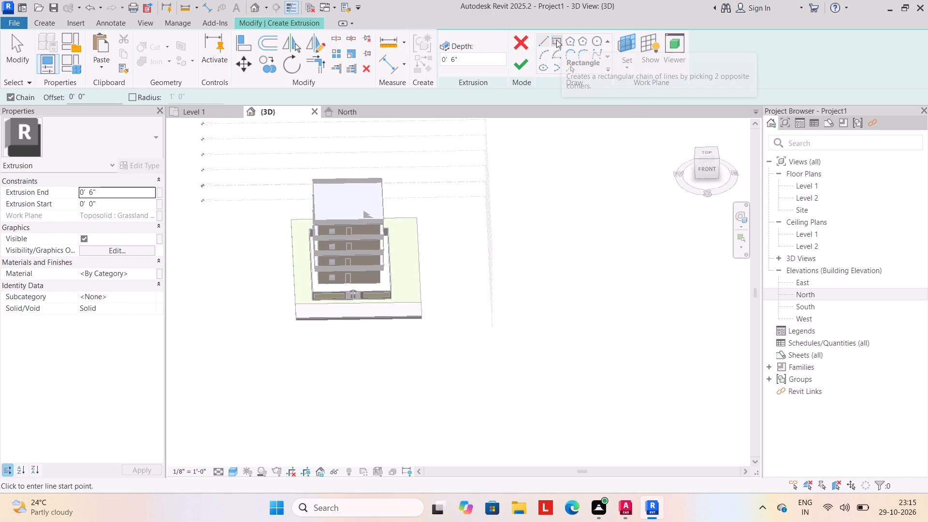
{"action": "left_click", "coordinate": [556, 40]}
{"action": "left_click", "coordinate": [403, 220]}
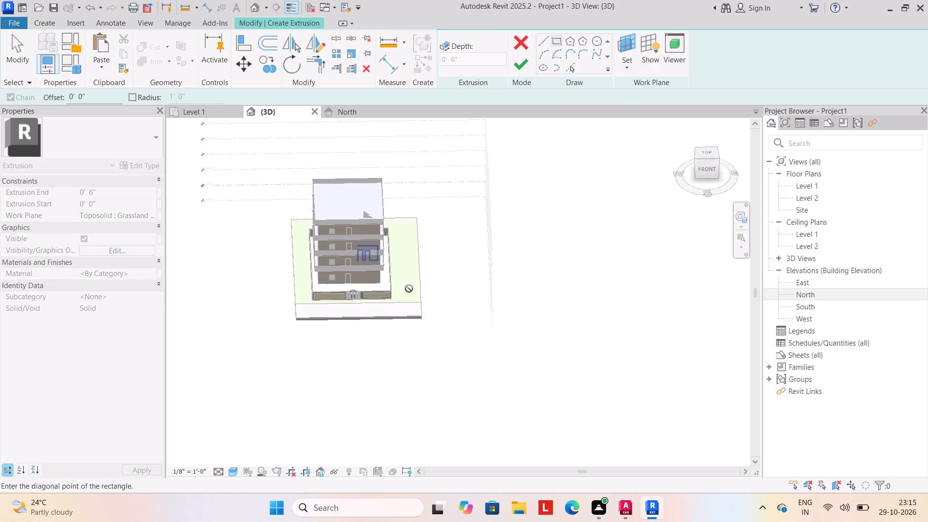
{"action": "scroll", "coordinate": [406, 267], "scroll_direction": "up", "scroll_amount": 5}
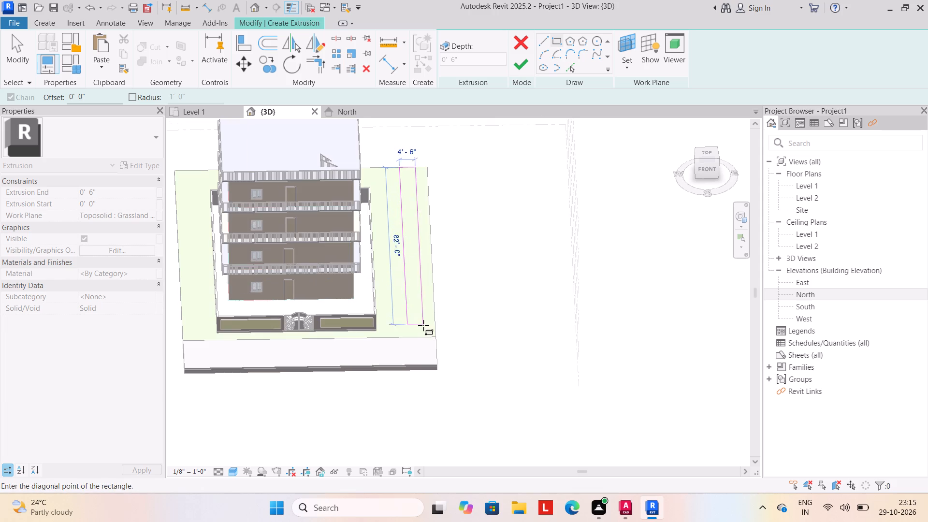
{"action": "left_click", "coordinate": [434, 340]}
{"action": "key", "text": "Escape"}
{"action": "key", "text": "Escape"}
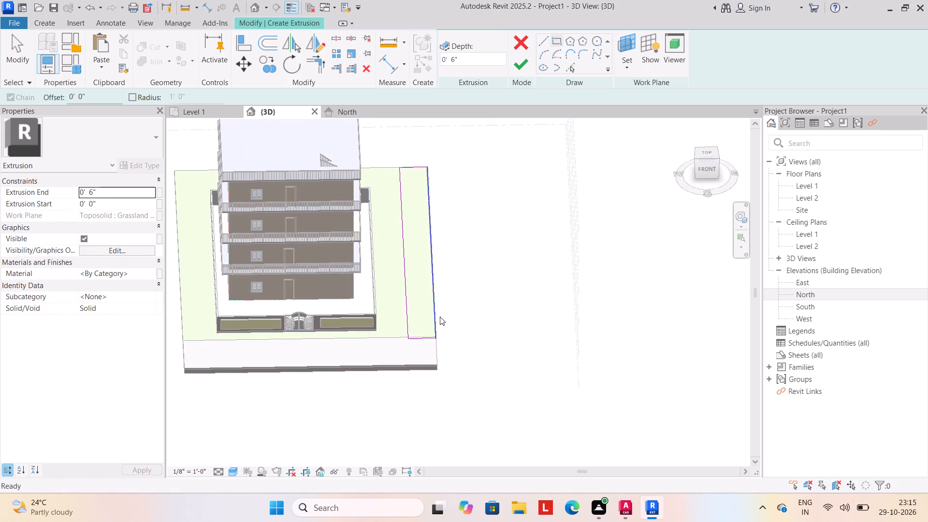
{"action": "key", "text": "Escape"}
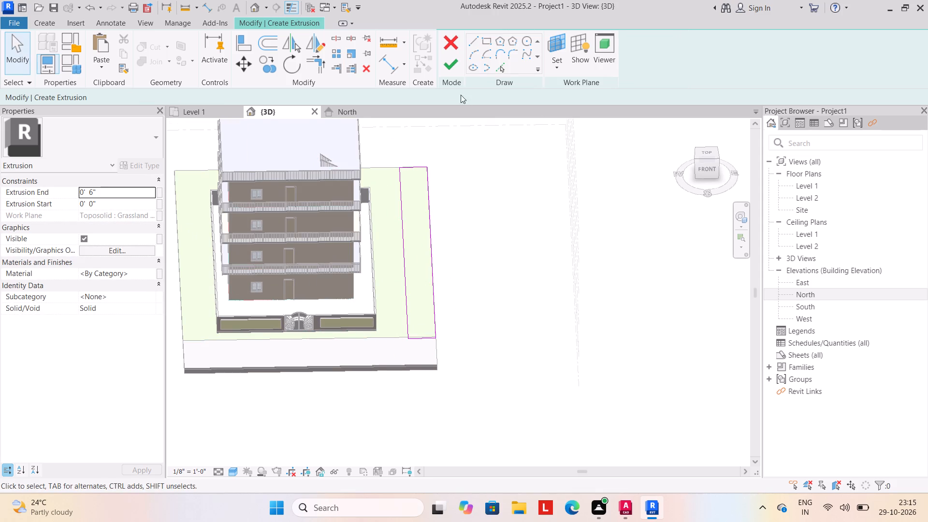
{"action": "left_click", "coordinate": [448, 64]}
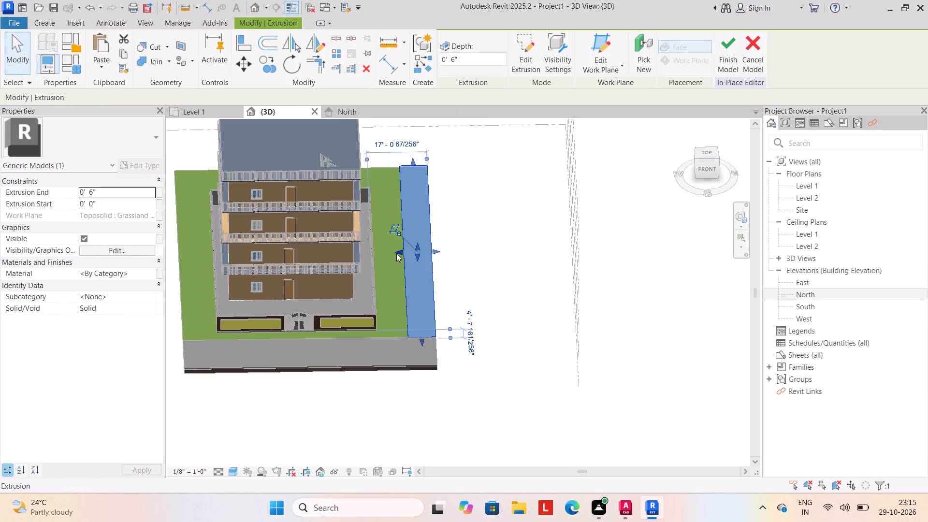
Widen the side strip slightly by moving its inner edge towards the compound wall, and finish the model.
{"action": "left_click", "coordinate": [401, 249]}
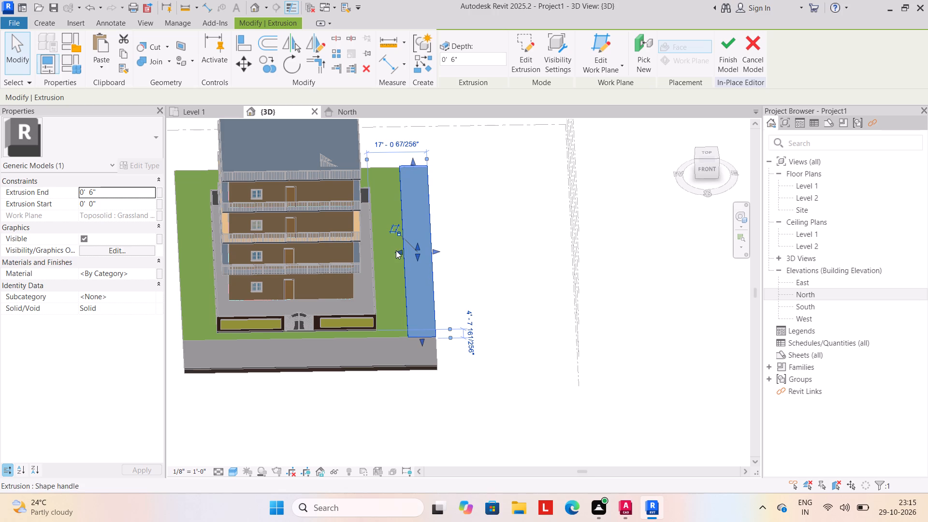
{"action": "left_click", "coordinate": [396, 250]}
{"action": "left_click", "coordinate": [395, 250]}
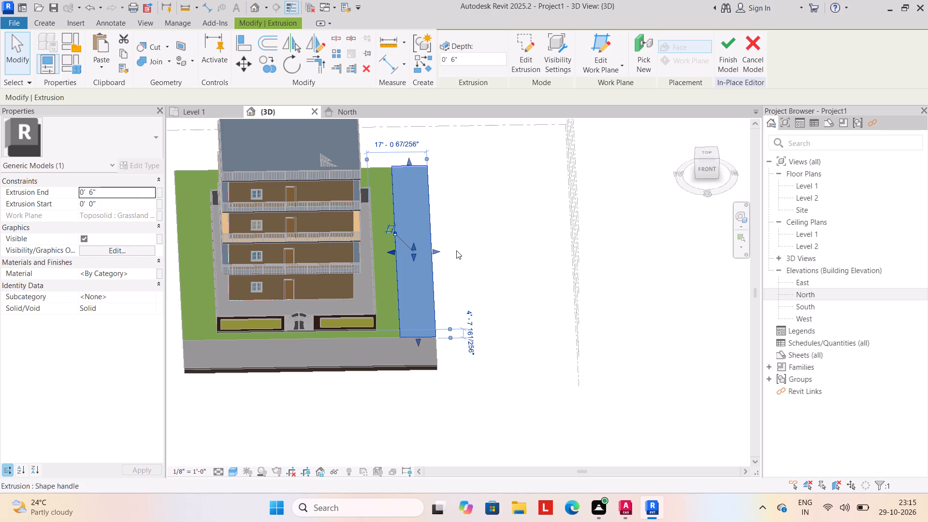
{"action": "left_click", "coordinate": [725, 60]}
Examine the house, compound wall and the front and side strips from several sides in the 3D view.
{"action": "scroll", "coordinate": [516, 337], "scroll_direction": "down", "scroll_amount": 2}
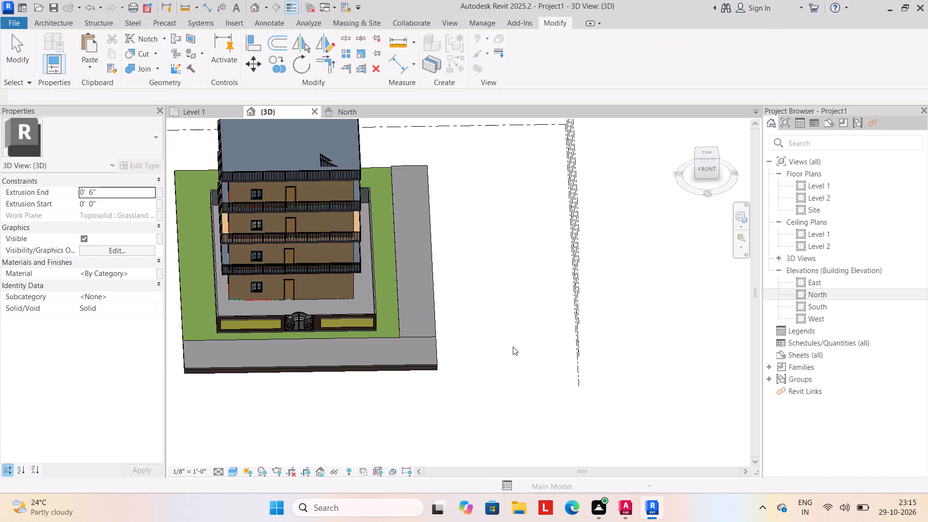
{"action": "scroll", "coordinate": [513, 347], "scroll_direction": "down", "scroll_amount": 4}
{"action": "middle_click_drag", "start_coordinate": [475, 350], "coordinate": [377, 326], "text": "shift"}
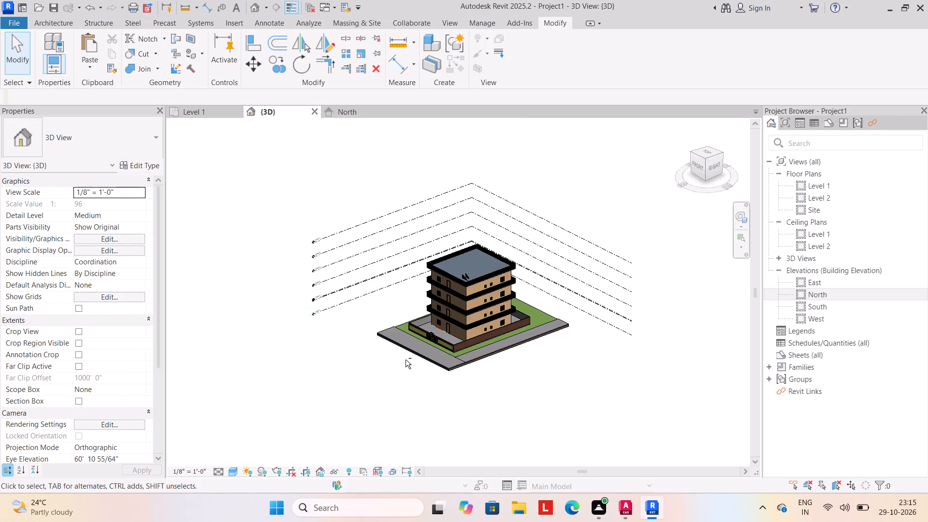
{"action": "middle_click_drag", "start_coordinate": [436, 394], "coordinate": [550, 362], "text": "shift"}
{"action": "scroll", "coordinate": [505, 369], "scroll_direction": "up", "scroll_amount": 1, "text": "shift"}
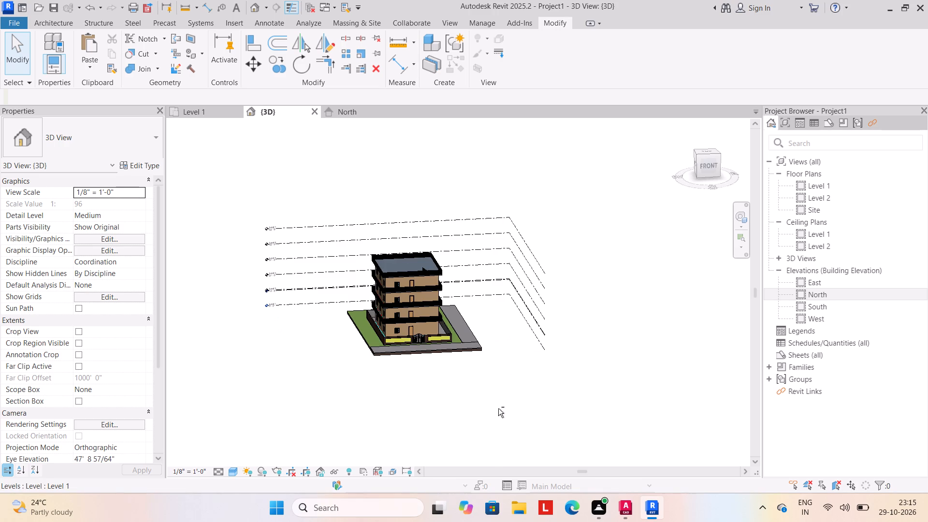
{"action": "middle_click_drag", "start_coordinate": [516, 332], "coordinate": [374, 406], "text": "shift"}
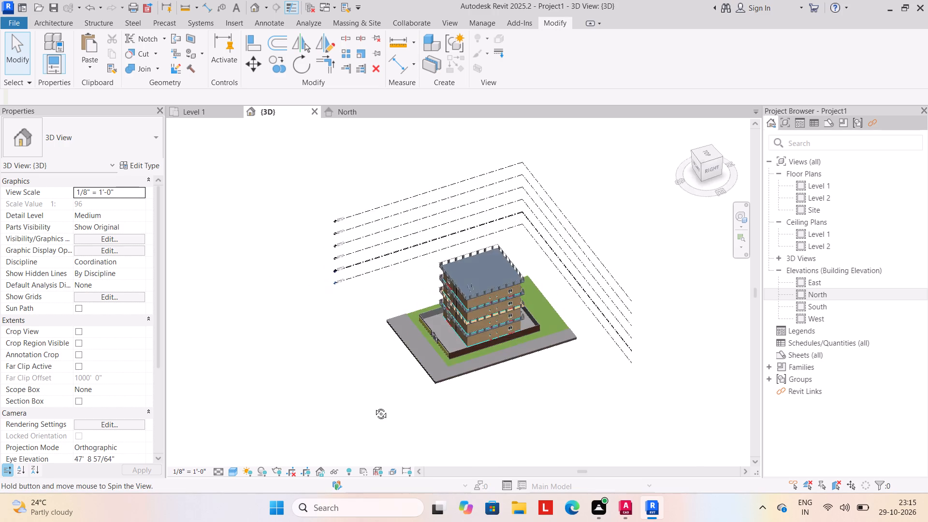
{"action": "middle_click_drag", "start_coordinate": [374, 406], "coordinate": [441, 404], "text": "shift"}
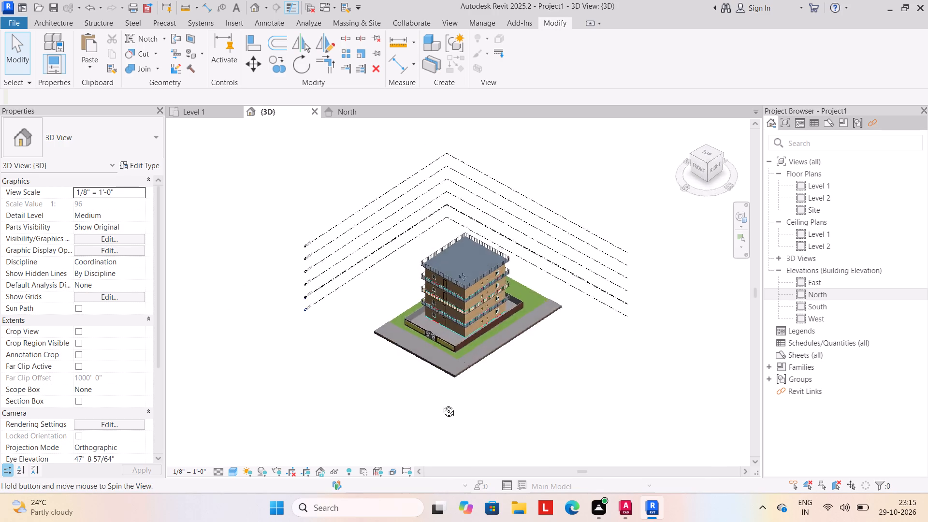
{"action": "middle_click_drag", "start_coordinate": [441, 404], "coordinate": [494, 402], "text": "shift"}
{"action": "scroll", "coordinate": [466, 350], "scroll_direction": "up", "scroll_amount": 5}
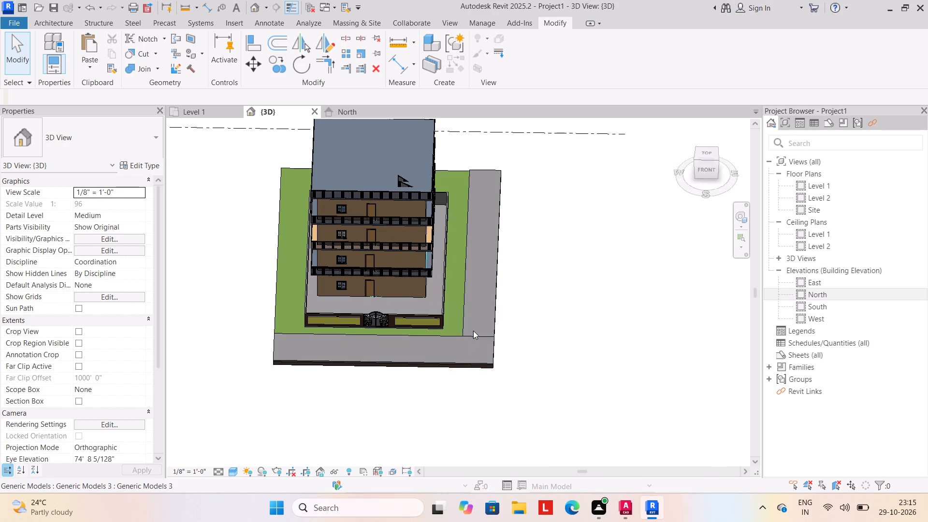
{"action": "scroll", "coordinate": [472, 337], "scroll_direction": "down", "scroll_amount": 3}
{"action": "scroll", "coordinate": [472, 336], "scroll_direction": "up", "scroll_amount": 4}
{"action": "middle_click_drag", "start_coordinate": [460, 380], "coordinate": [457, 329], "text": "shift"}
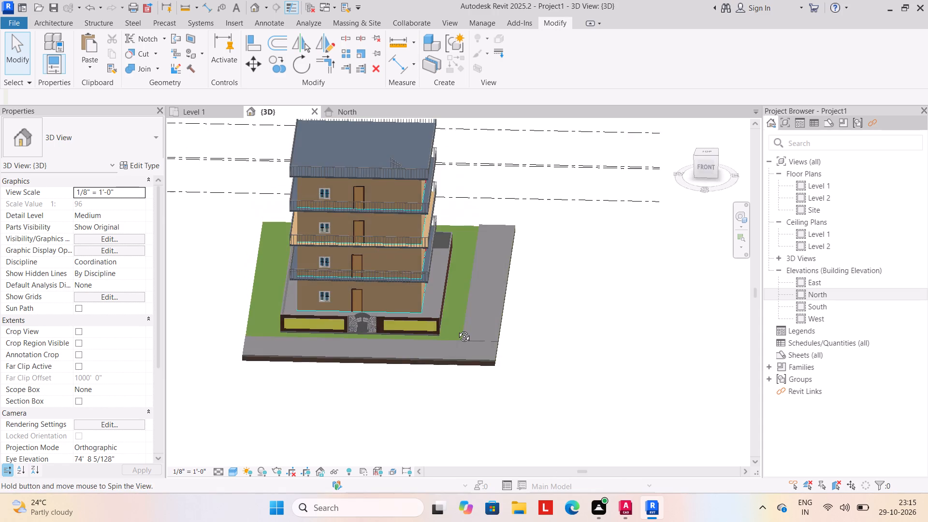
{"action": "middle_click_drag", "start_coordinate": [457, 329], "coordinate": [460, 318], "text": "shift"}
{"action": "scroll", "coordinate": [451, 323], "scroll_direction": "up", "scroll_amount": 1, "text": "shift"}
{"action": "middle_click_drag", "start_coordinate": [430, 357], "coordinate": [425, 333], "text": "shift"}
{"action": "scroll", "coordinate": [429, 351], "scroll_direction": "up", "scroll_amount": 1, "text": "shift"}
{"action": "middle_click_drag", "start_coordinate": [411, 378], "coordinate": [445, 377], "text": "shift"}
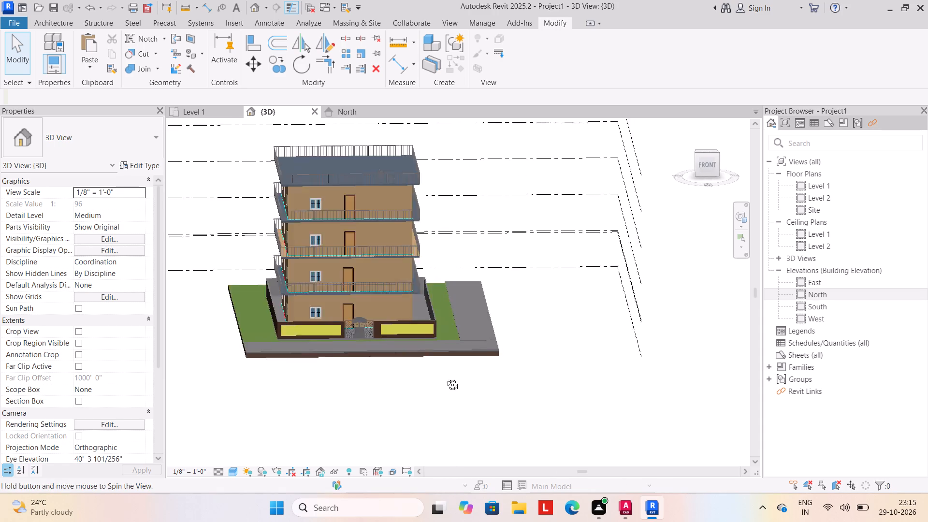
{"action": "scroll", "coordinate": [457, 374], "scroll_direction": "up", "scroll_amount": 1, "text": "shift"}
{"action": "middle_click_drag", "start_coordinate": [445, 377], "coordinate": [399, 393], "text": "shift"}
{"action": "middle_click_drag", "start_coordinate": [400, 397], "coordinate": [405, 411], "text": "shift"}
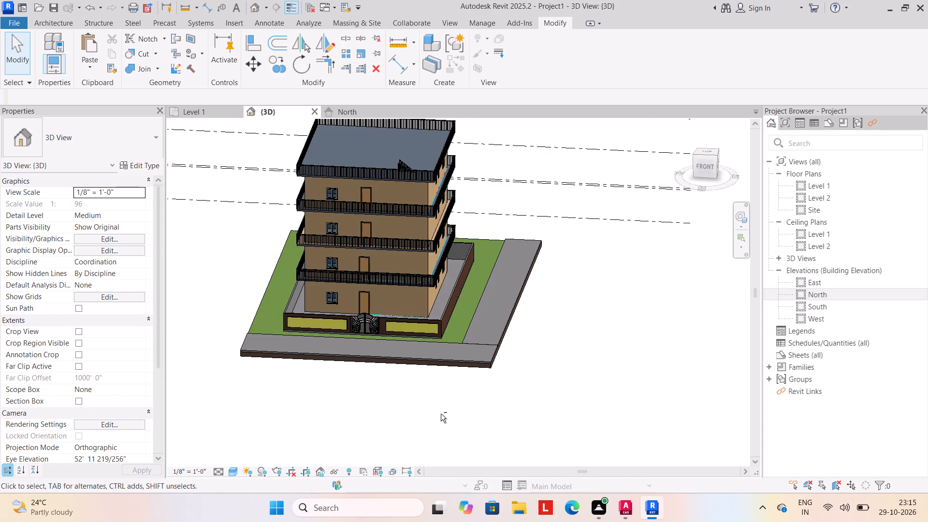
{"action": "middle_click_drag", "start_coordinate": [448, 406], "coordinate": [474, 385], "text": "shift"}
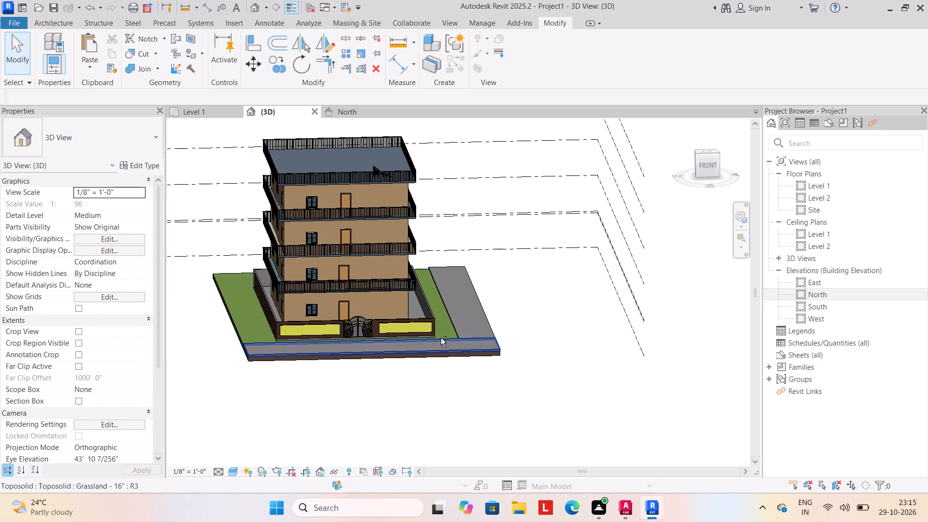
{"action": "middle_click_drag", "start_coordinate": [431, 393], "coordinate": [419, 434], "text": "shift"}
{"action": "scroll", "coordinate": [423, 420], "scroll_direction": "up", "scroll_amount": 1, "text": "shift"}
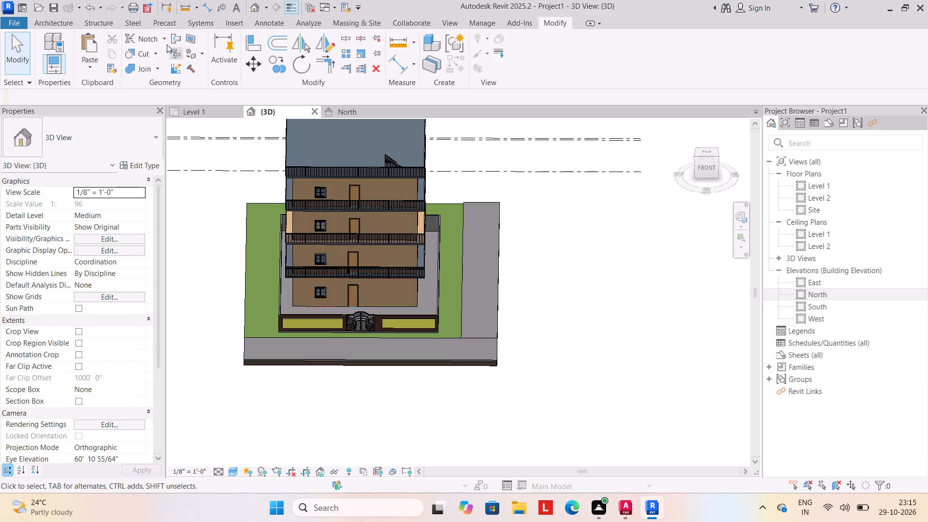
Load the McLaren_MP4_12C car family from the cars folder as a component.
{"action": "left_click", "coordinate": [43, 17]}
{"action": "left_click", "coordinate": [139, 68]}
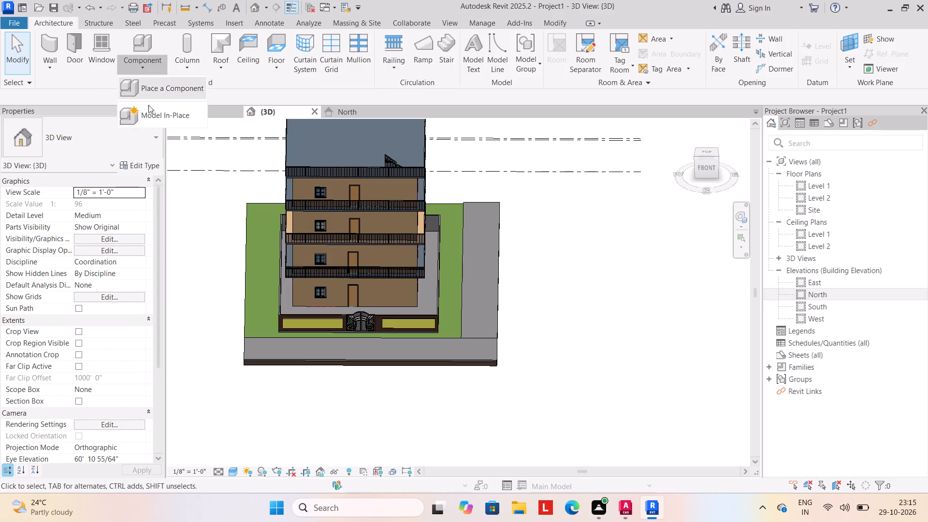
{"action": "left_click", "coordinate": [171, 92]}
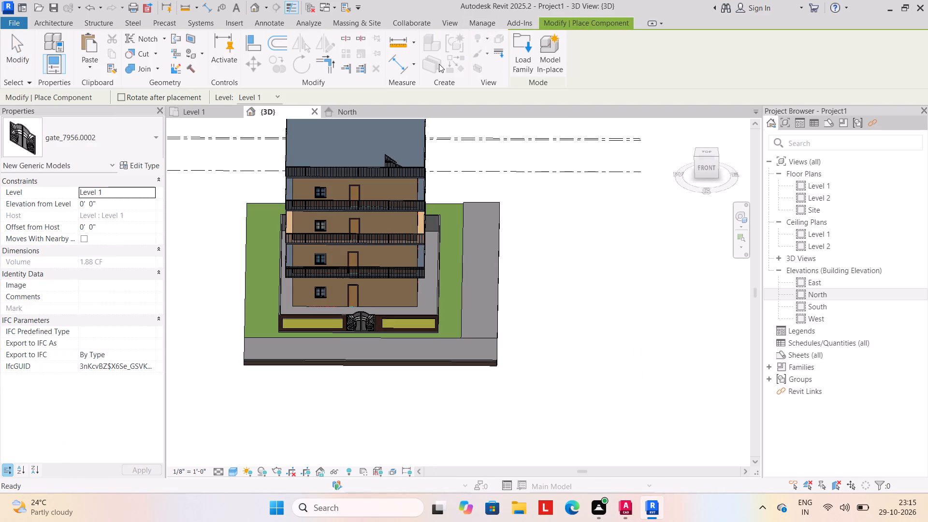
{"action": "left_click", "coordinate": [523, 63]}
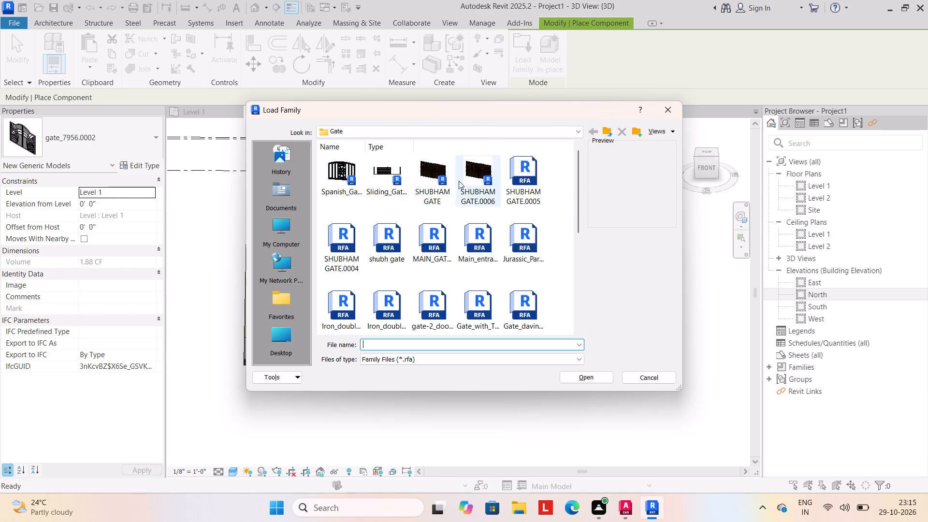
{"action": "scroll", "coordinate": [443, 264], "scroll_direction": "down", "scroll_amount": 6}
{"action": "left_click", "coordinate": [603, 128]}
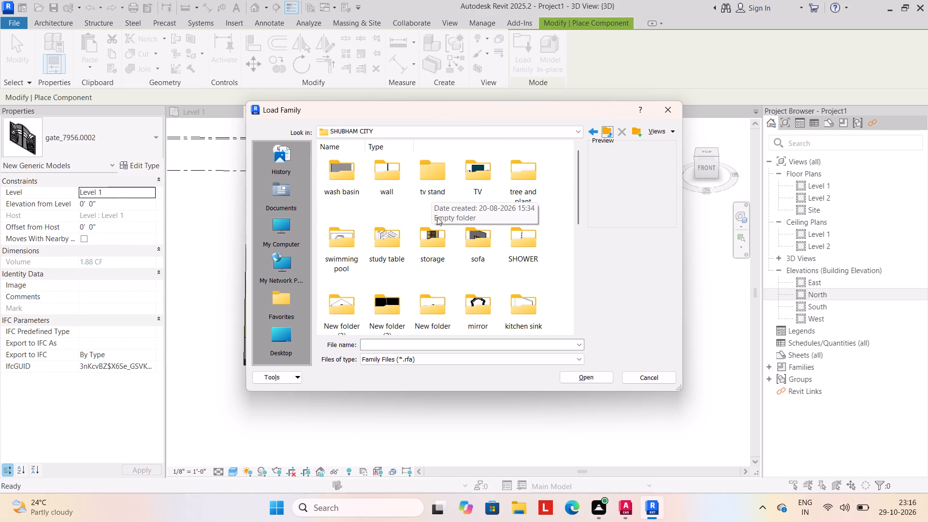
{"action": "scroll", "coordinate": [444, 263], "scroll_direction": "down", "scroll_amount": 5}
{"action": "scroll", "coordinate": [444, 265], "scroll_direction": "up", "scroll_amount": 5}
{"action": "scroll", "coordinate": [439, 280], "scroll_direction": "down", "scroll_amount": 5}
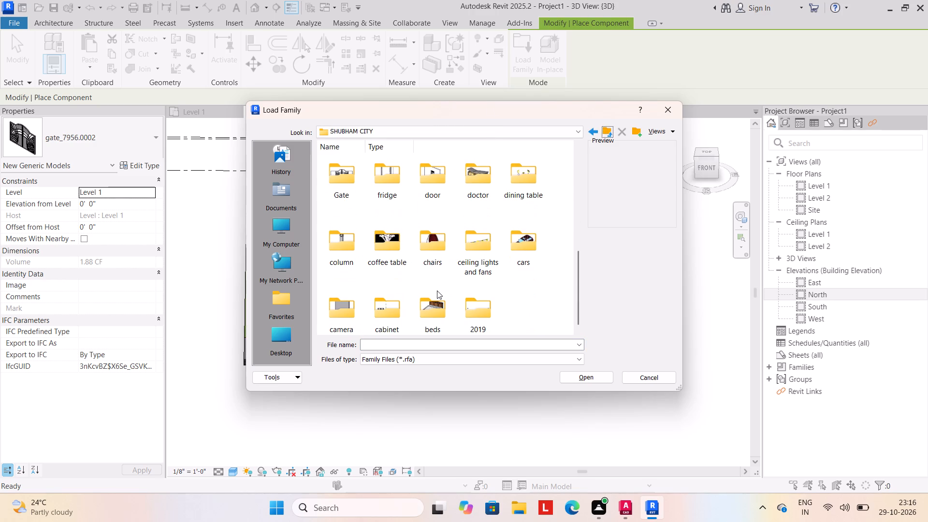
{"action": "left_click", "coordinate": [516, 232]}
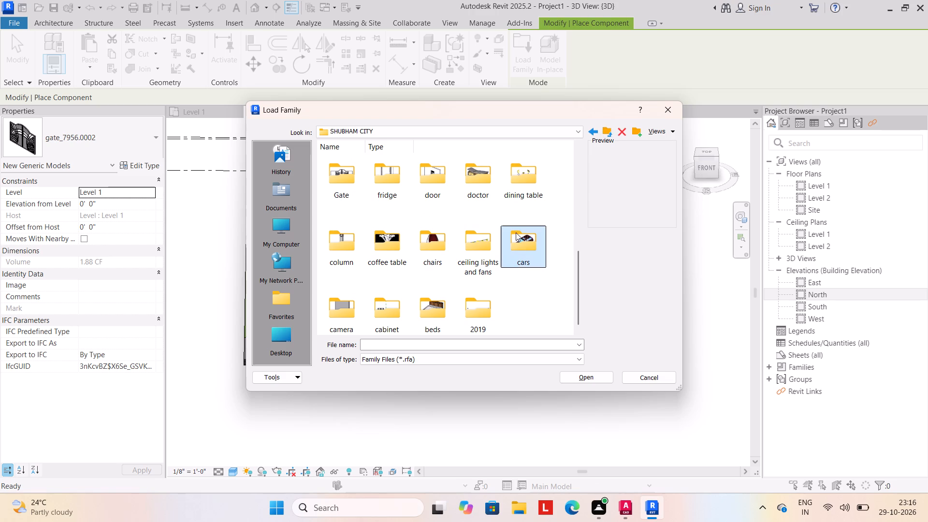
{"action": "left_click", "coordinate": [520, 241]}
{"action": "left_click", "coordinate": [522, 233]}
{"action": "double_click", "coordinate": [525, 240]}
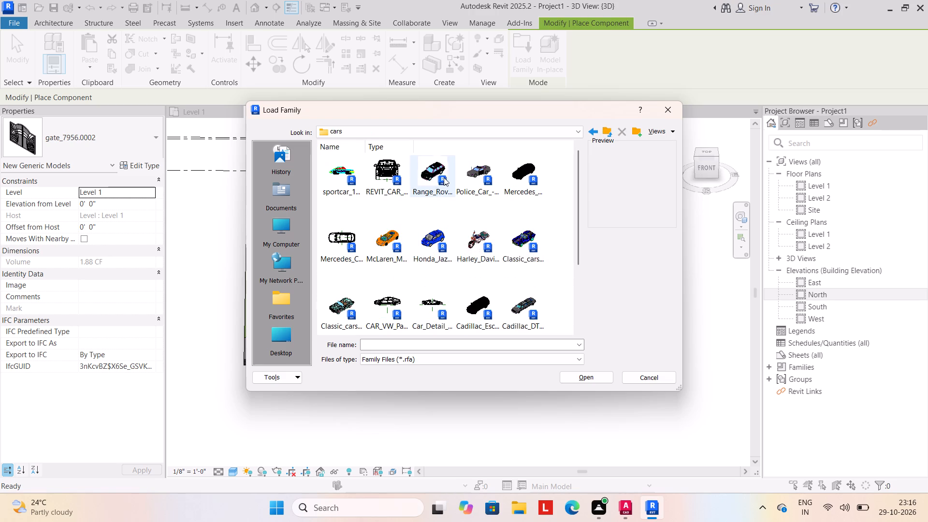
{"action": "left_click_drag", "start_coordinate": [382, 242], "coordinate": [384, 255]}
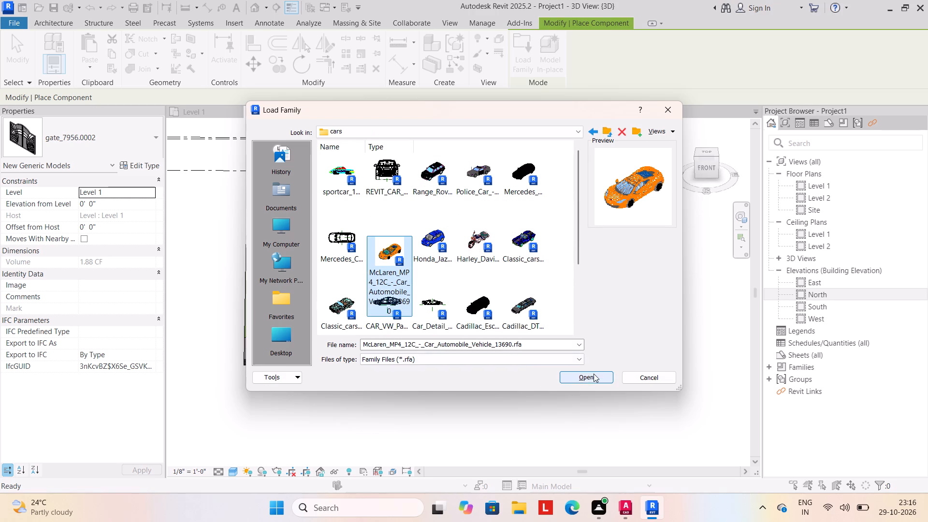
{"action": "left_click", "coordinate": [594, 374]}
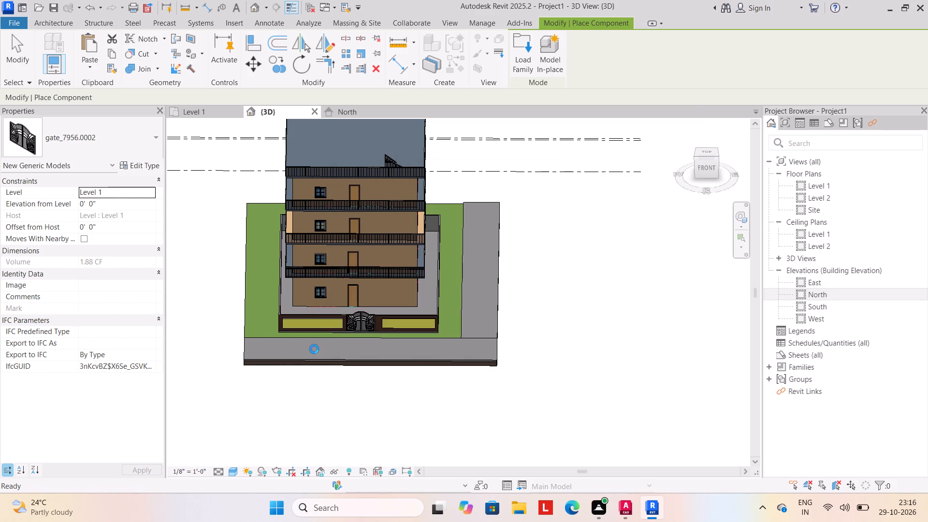
Rotate the McLaren car parallel to the front strip and place one instance on the strip, just in front of the gate.
{"action": "key", "text": "space"}
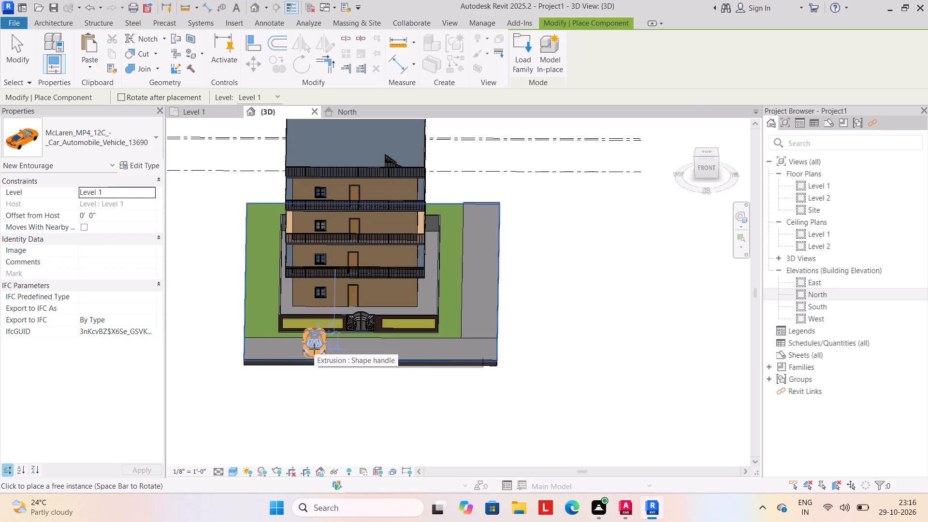
{"action": "key", "text": "space"}
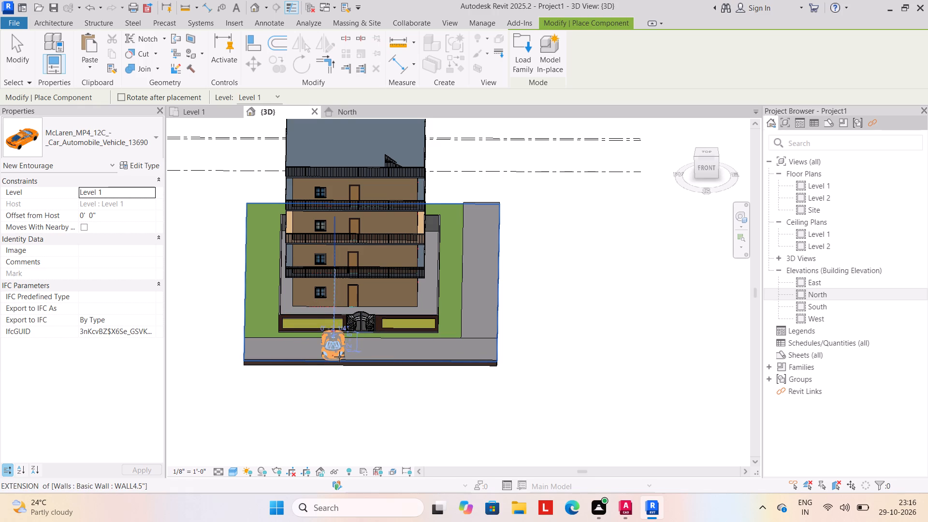
{"action": "key", "text": "space"}
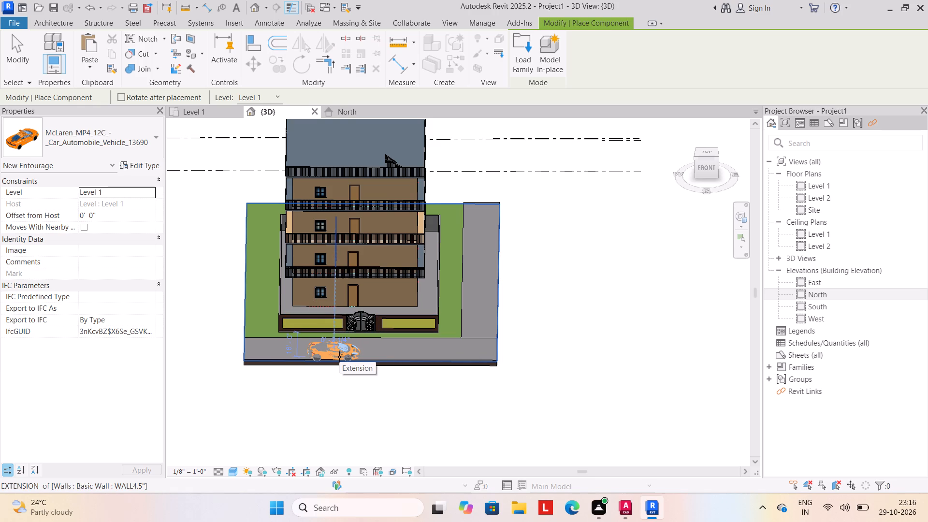
{"action": "scroll", "coordinate": [352, 355], "scroll_direction": "up", "scroll_amount": 8}
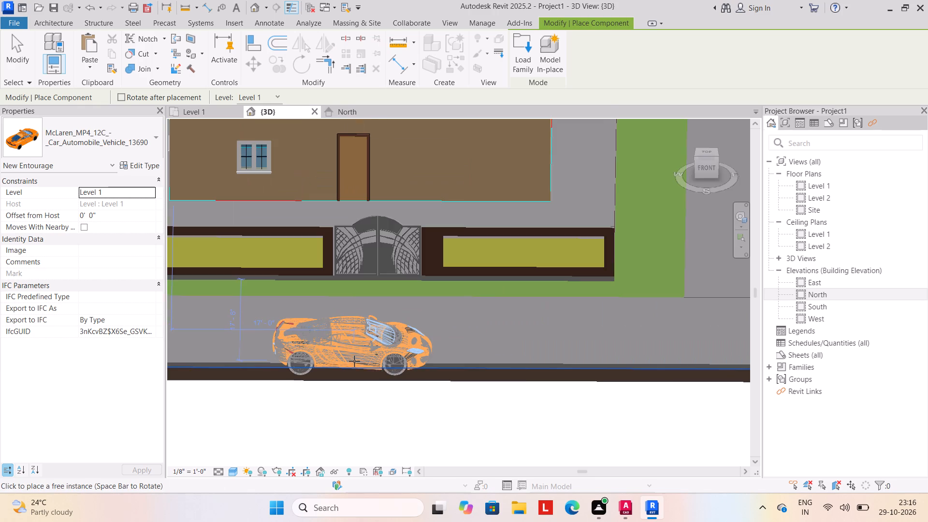
{"action": "left_click", "coordinate": [350, 333]}
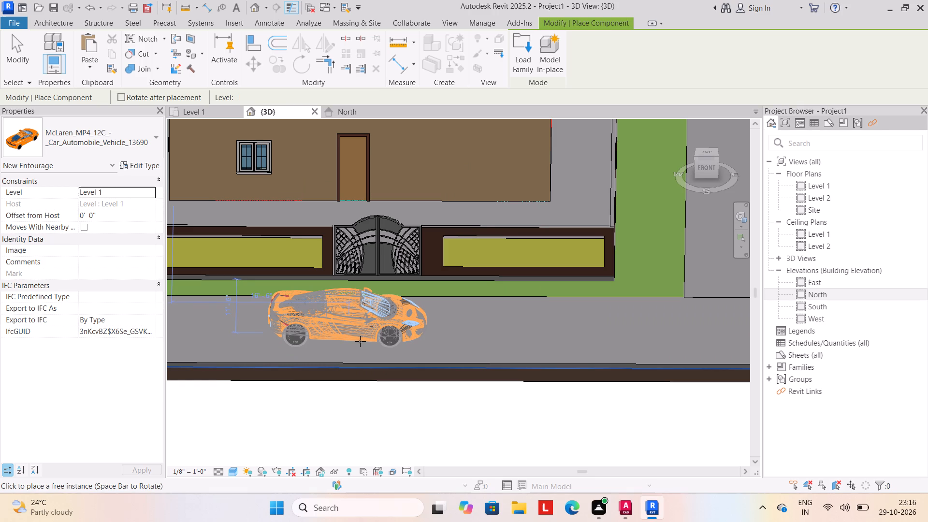
{"action": "key", "text": "Escape"}
{"action": "key", "text": "Escape"}
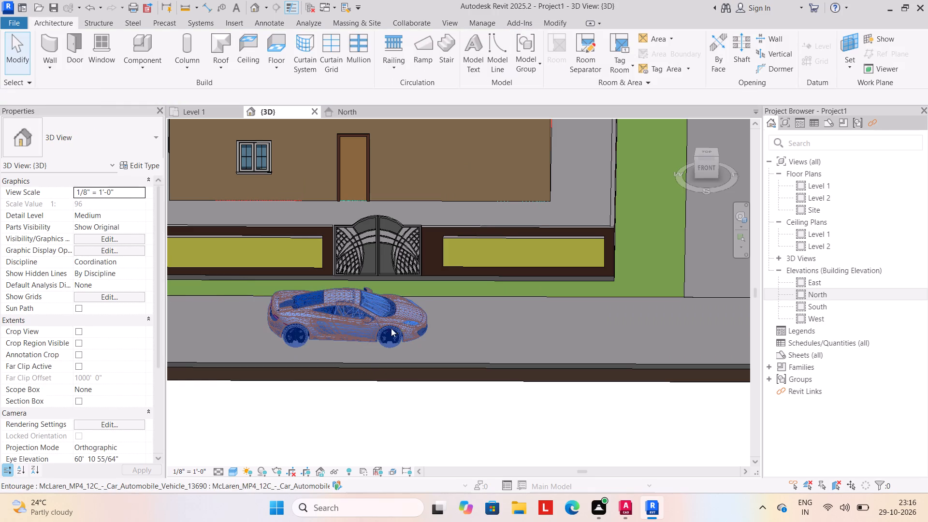
Nudge the placed car slightly away from the compound wall, towards the front edge of the strip.
{"action": "scroll", "coordinate": [365, 368], "scroll_direction": "down", "scroll_amount": 7}
{"action": "middle_click_drag", "start_coordinate": [354, 394], "coordinate": [362, 392]}
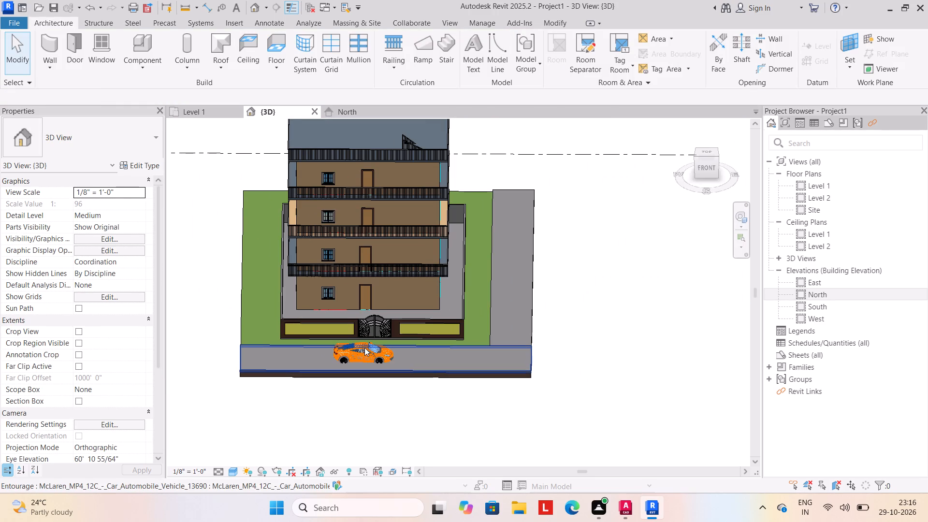
{"action": "scroll", "coordinate": [364, 367], "scroll_direction": "up", "scroll_amount": 8}
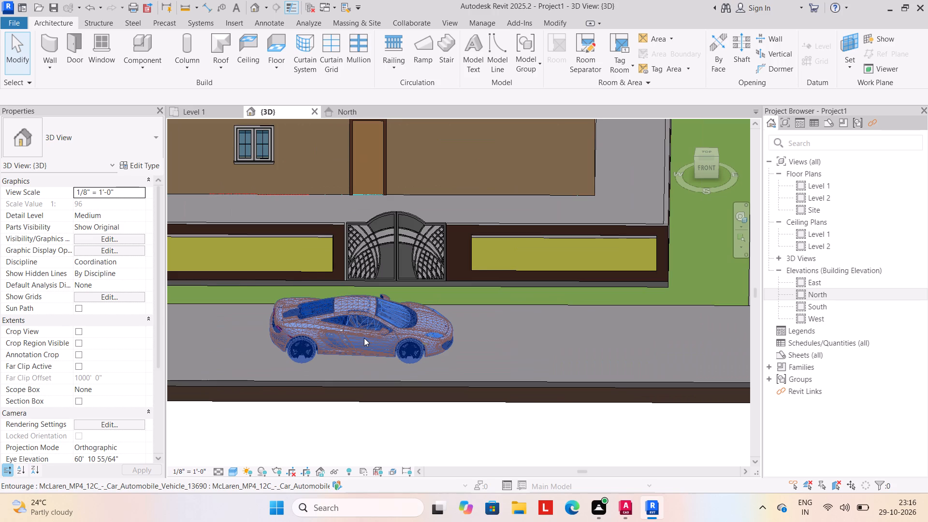
{"action": "left_click", "coordinate": [364, 338]}
{"action": "key", "text": "Down"}
{"action": "key", "text": "Down"}
{"action": "key", "text": "Down"}
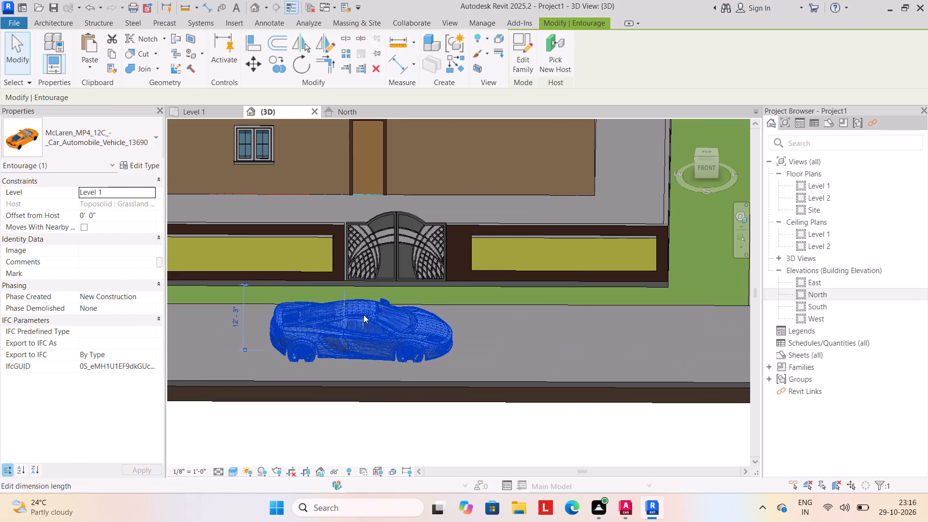
{"action": "scroll", "coordinate": [340, 280], "scroll_direction": "down", "scroll_amount": 3}
{"action": "scroll", "coordinate": [322, 340], "scroll_direction": "down", "scroll_amount": 5}
{"action": "left_click", "coordinate": [294, 382]}
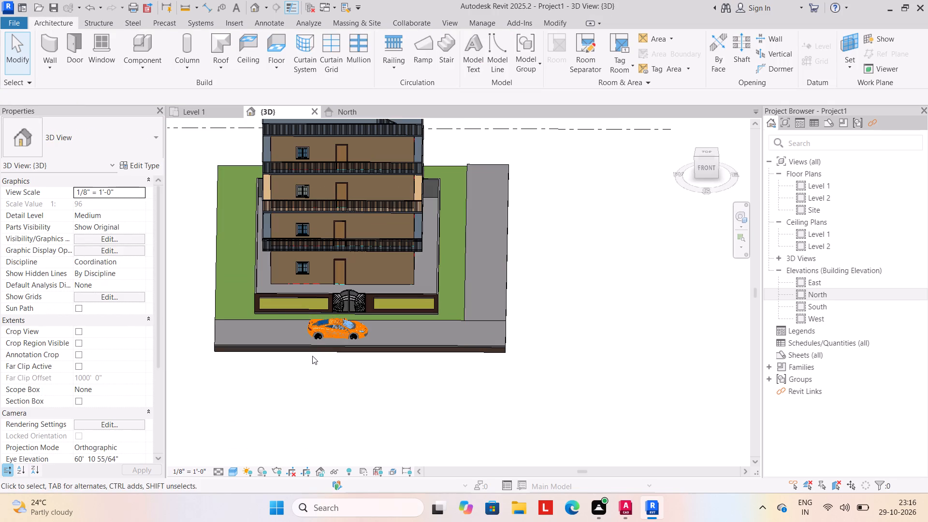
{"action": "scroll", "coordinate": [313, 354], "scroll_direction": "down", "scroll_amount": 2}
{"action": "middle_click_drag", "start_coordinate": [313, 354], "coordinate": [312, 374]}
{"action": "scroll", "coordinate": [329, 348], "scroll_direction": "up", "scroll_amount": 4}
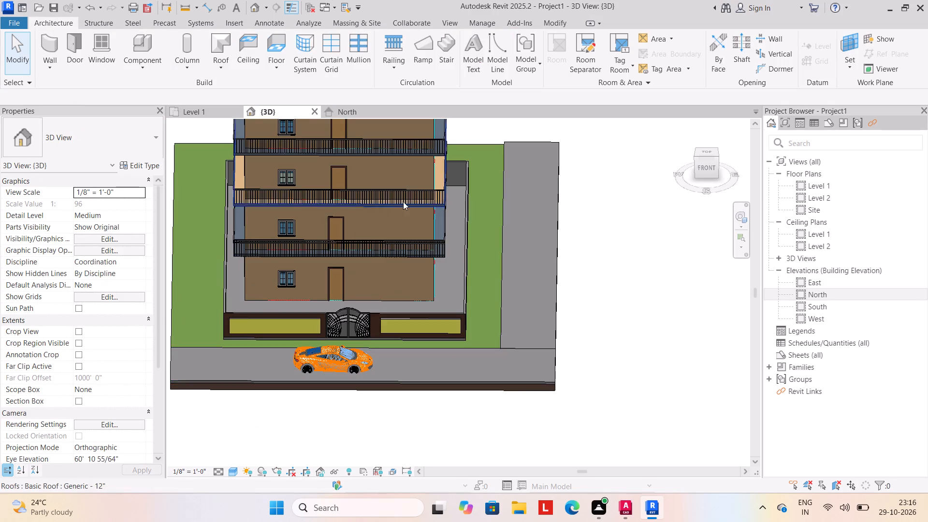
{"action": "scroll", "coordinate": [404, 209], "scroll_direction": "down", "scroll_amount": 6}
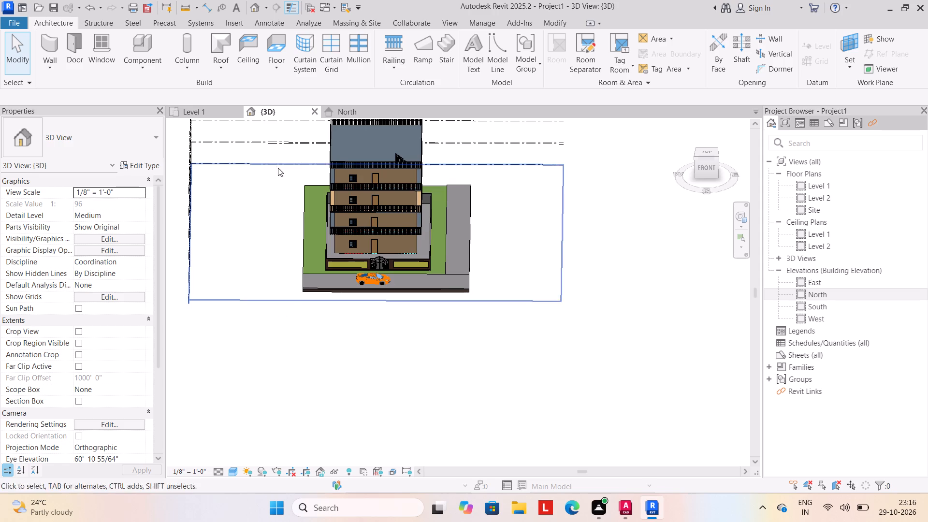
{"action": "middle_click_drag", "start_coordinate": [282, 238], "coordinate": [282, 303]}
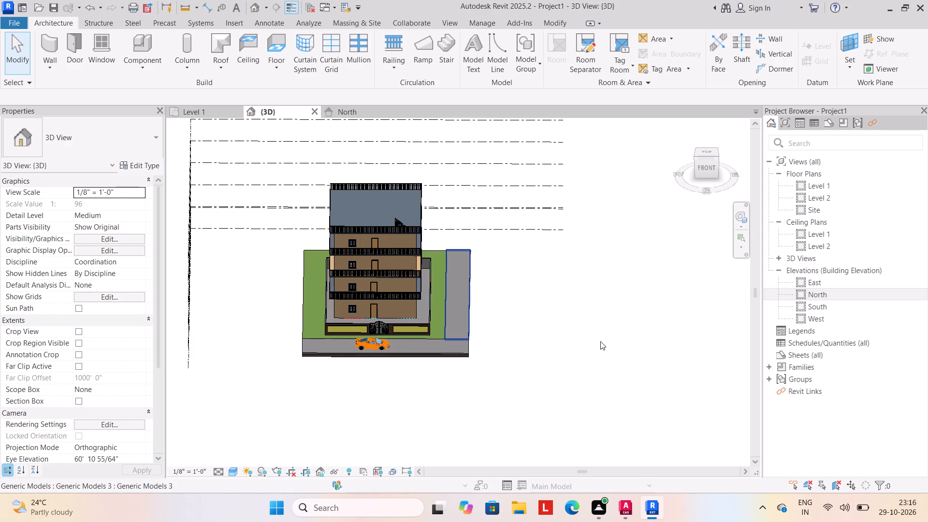
Save the project to the Desktop as a Revit project file named AA31.dwg.
{"action": "key", "text": "ctrl+s"}
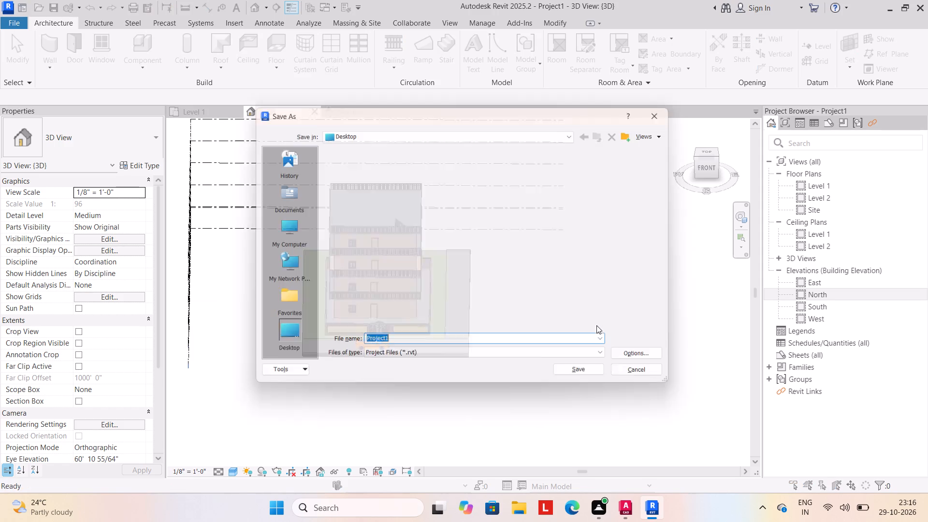
{"action": "type", "text": "AA"}
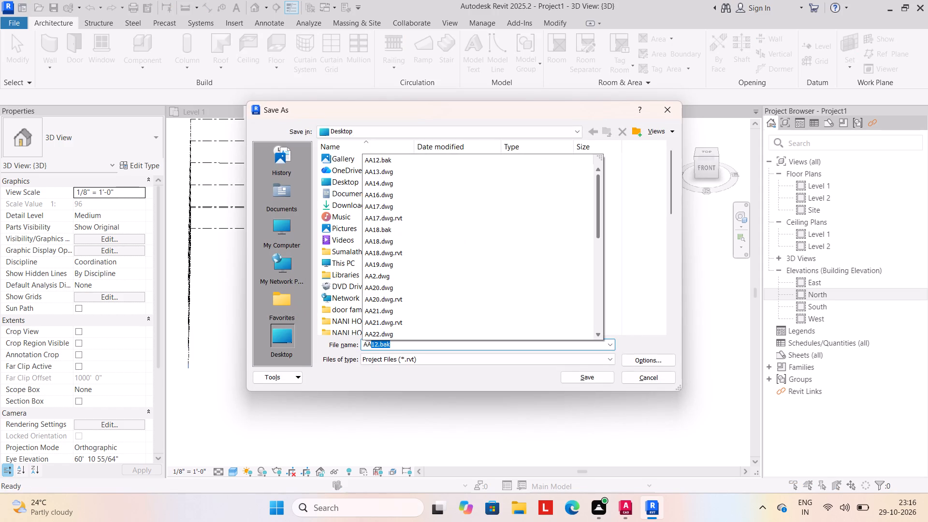
{"action": "key", "text": "3"}
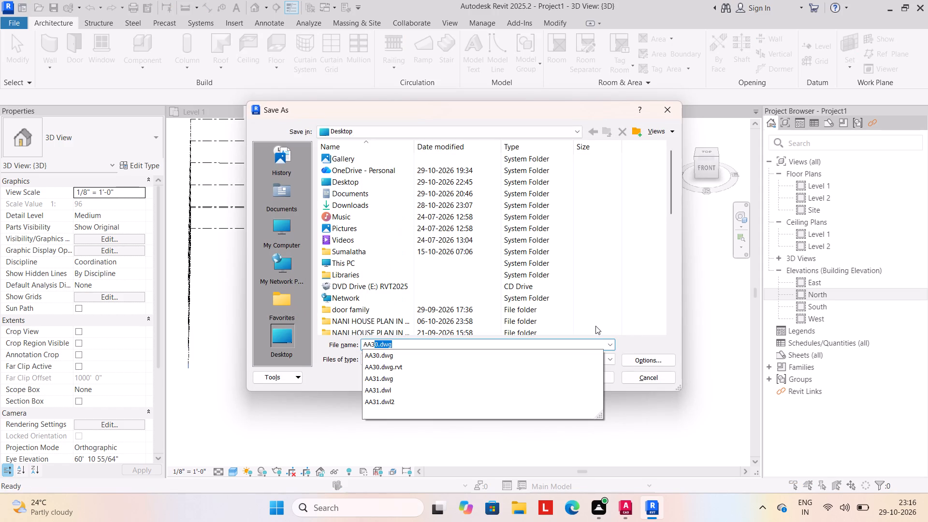
{"action": "key", "text": "1"}
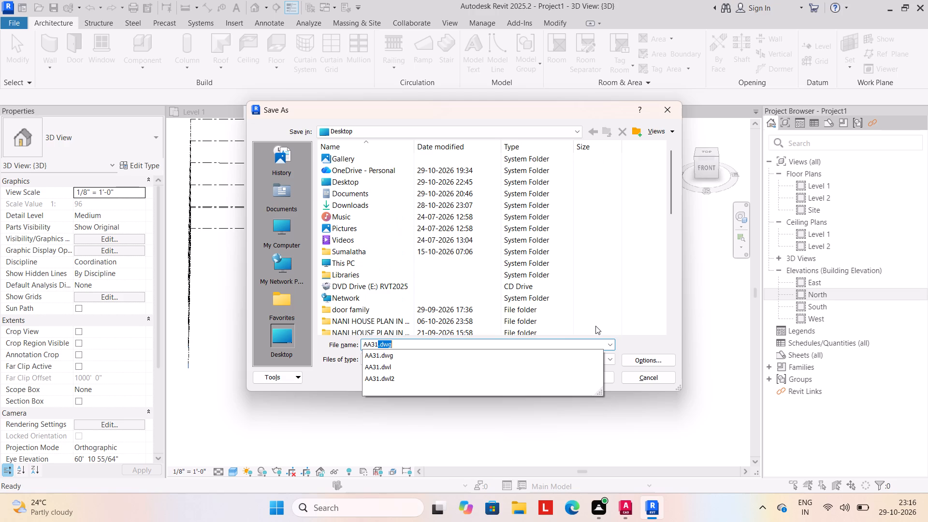
{"action": "left_click", "coordinate": [574, 356]}
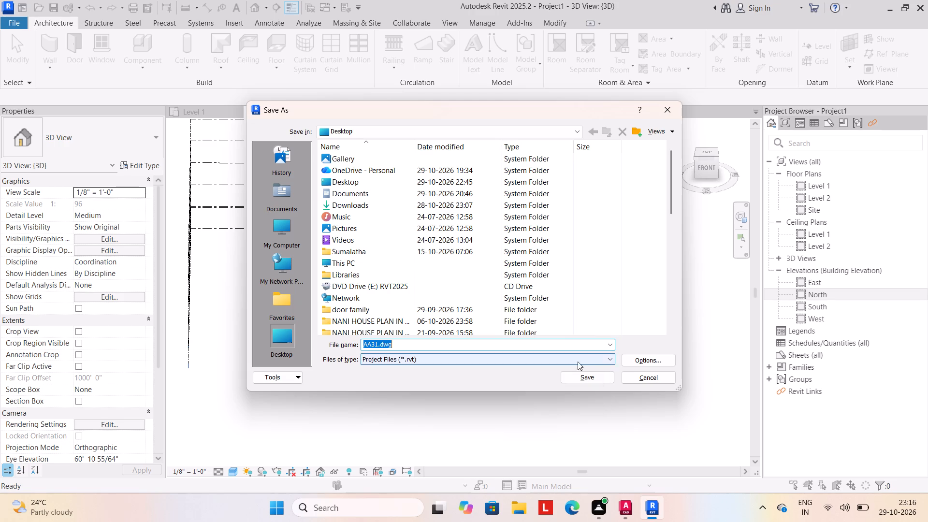
{"action": "left_click", "coordinate": [583, 377]}
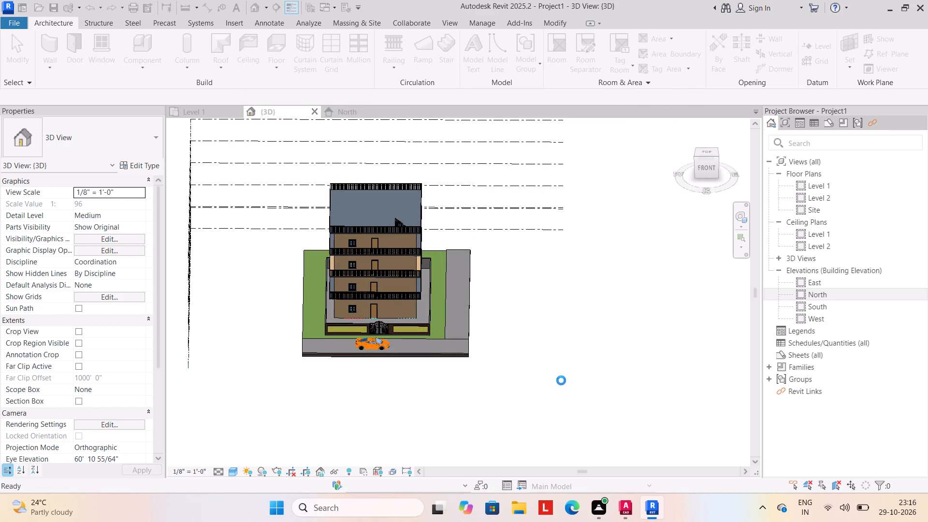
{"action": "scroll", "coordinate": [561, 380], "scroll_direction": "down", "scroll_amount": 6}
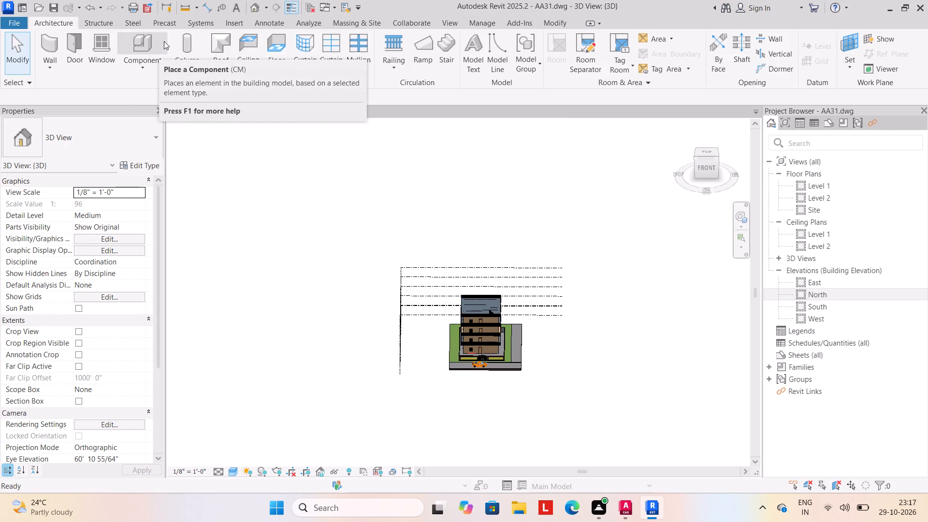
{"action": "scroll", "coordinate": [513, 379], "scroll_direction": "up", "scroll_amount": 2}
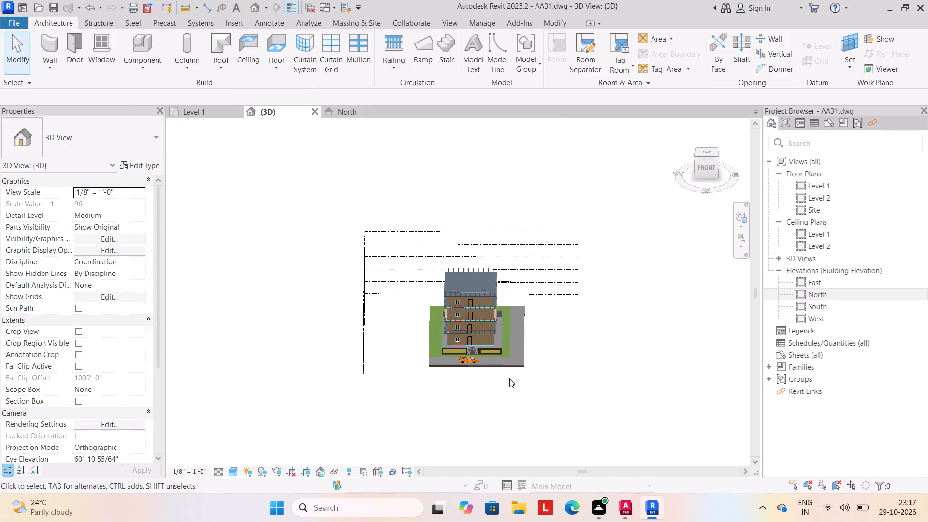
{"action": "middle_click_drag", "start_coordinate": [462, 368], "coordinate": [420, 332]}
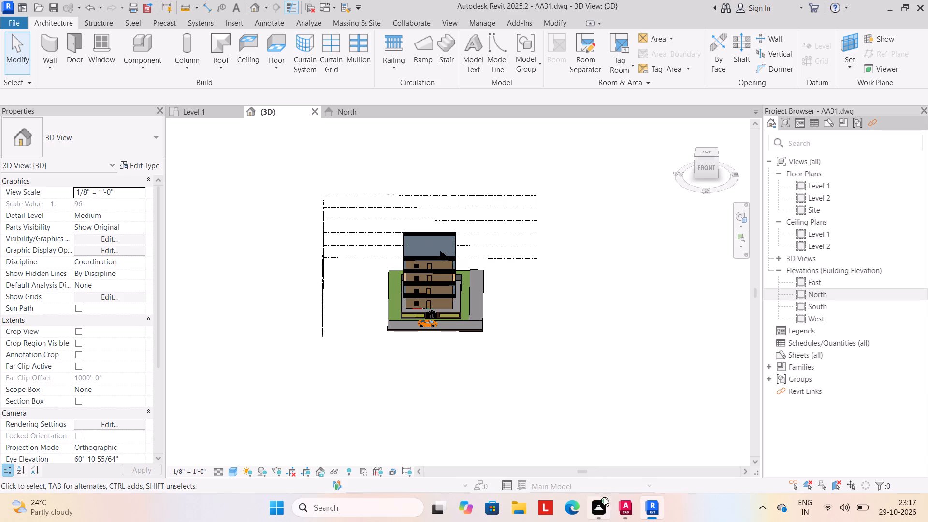
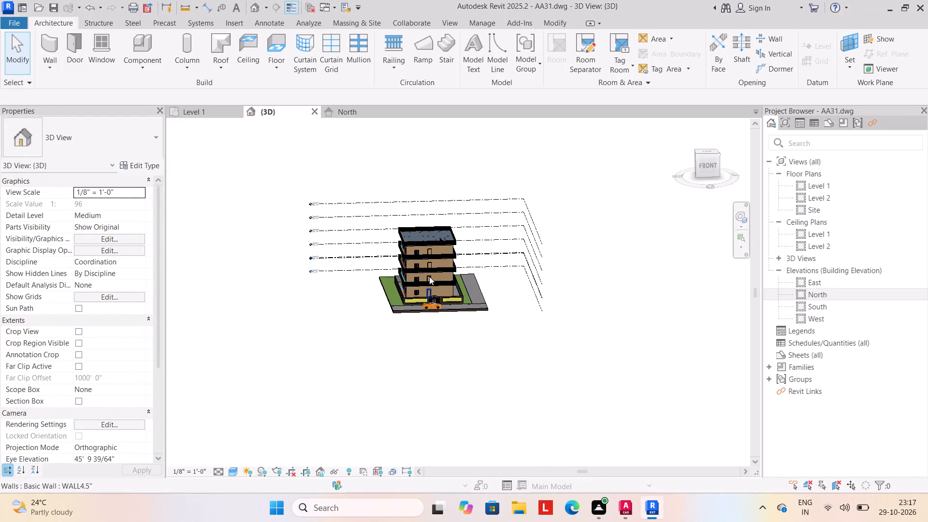
Load the Plant_1_13792 family from the tree and plant folder as a component.
{"action": "left_click", "coordinate": [144, 69]}
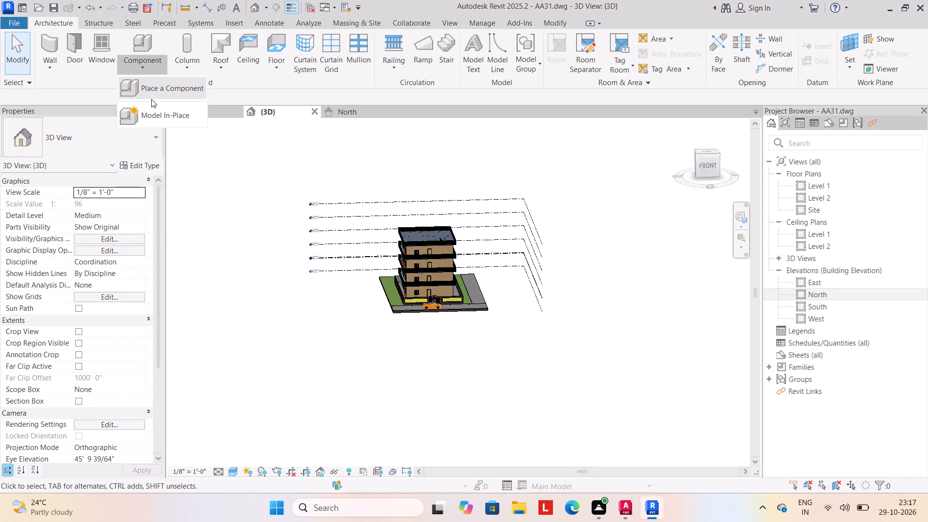
{"action": "left_click", "coordinate": [151, 91]}
{"action": "left_click", "coordinate": [532, 58]}
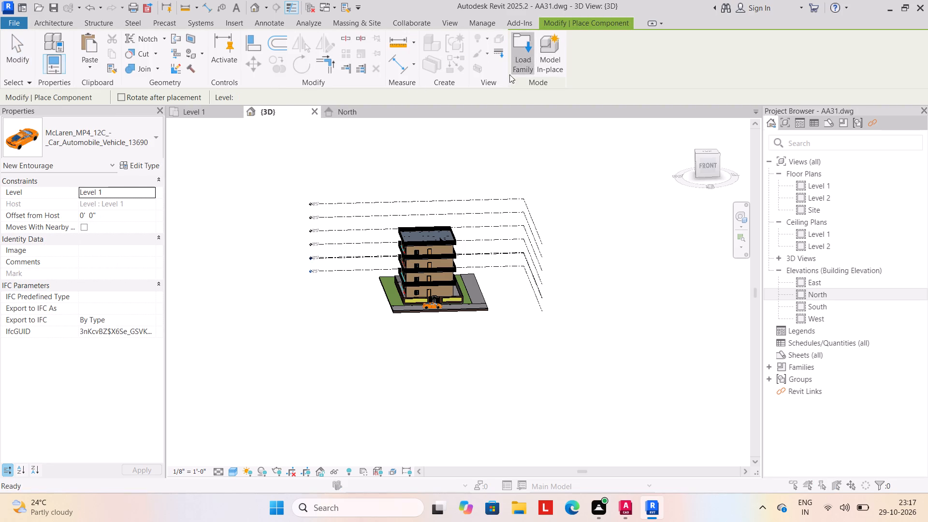
{"action": "scroll", "coordinate": [398, 228], "scroll_direction": "down", "scroll_amount": 6}
{"action": "scroll", "coordinate": [441, 277], "scroll_direction": "down", "scroll_amount": 4}
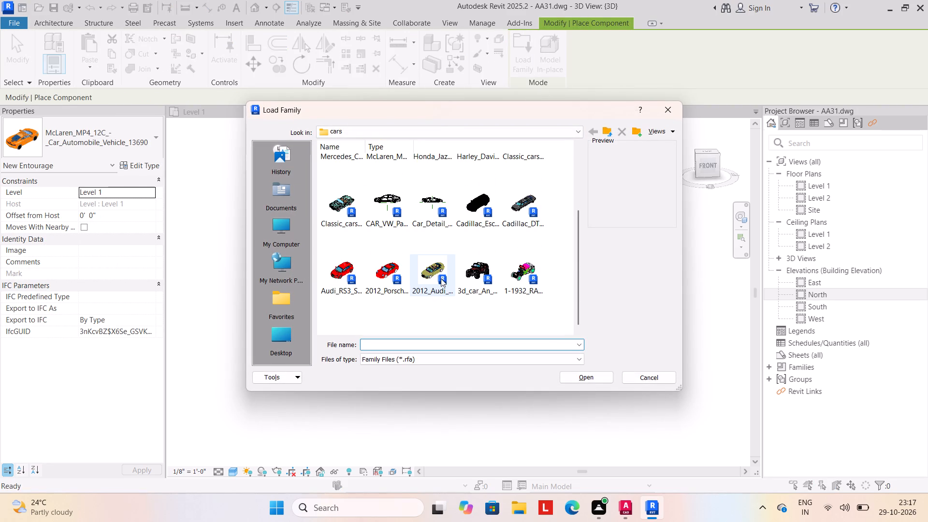
{"action": "scroll", "coordinate": [441, 278], "scroll_direction": "down", "scroll_amount": 2}
{"action": "left_click", "coordinate": [602, 129]}
{"action": "scroll", "coordinate": [460, 258], "scroll_direction": "down", "scroll_amount": 6}
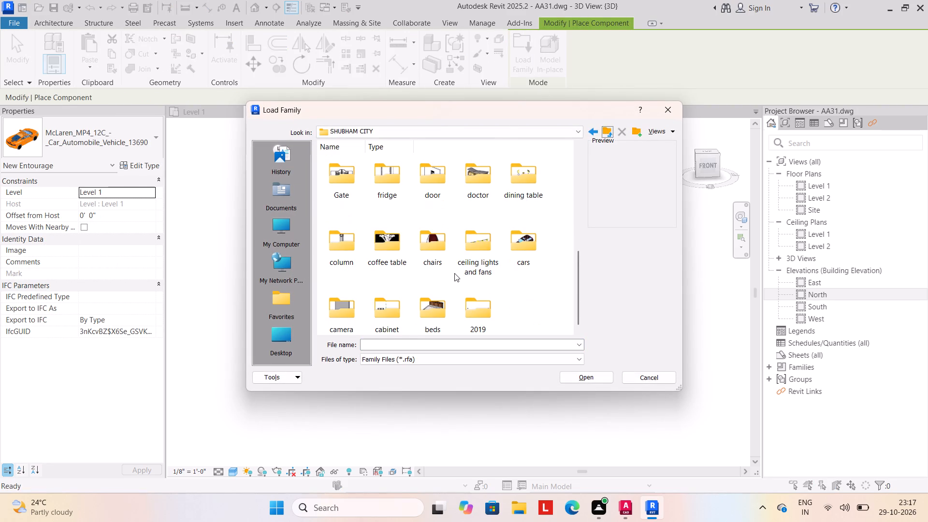
{"action": "scroll", "coordinate": [453, 274], "scroll_direction": "up", "scroll_amount": 3}
{"action": "scroll", "coordinate": [531, 216], "scroll_direction": "up", "scroll_amount": 3}
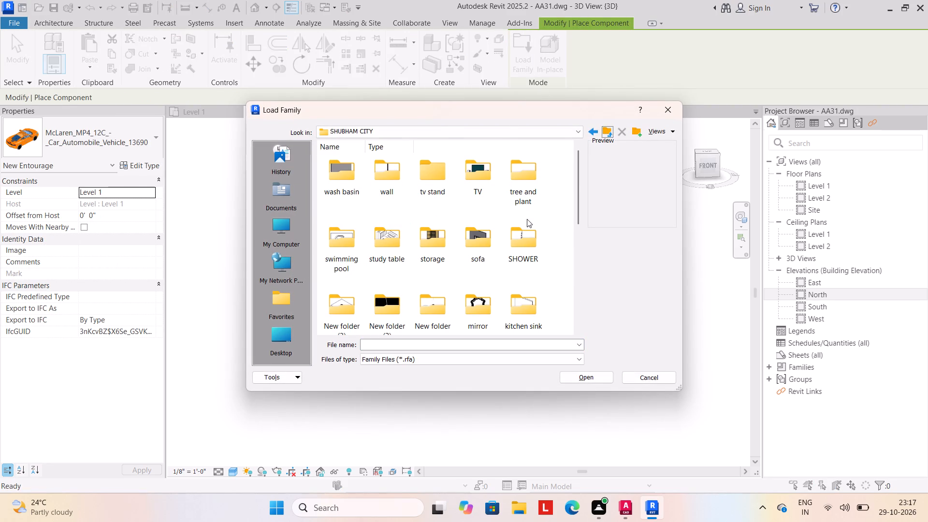
{"action": "scroll", "coordinate": [529, 188], "scroll_direction": "up", "scroll_amount": 5}
{"action": "double_click", "coordinate": [518, 167]}
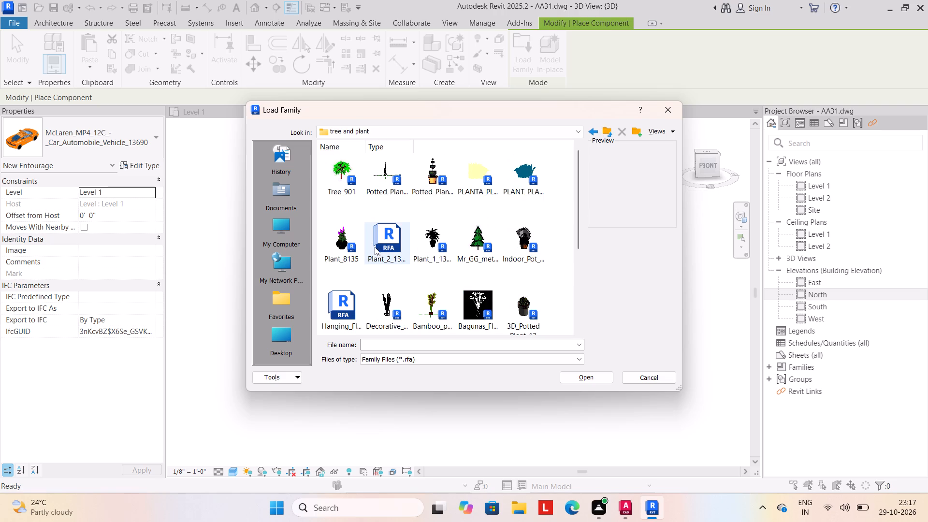
{"action": "left_click", "coordinate": [440, 249]}
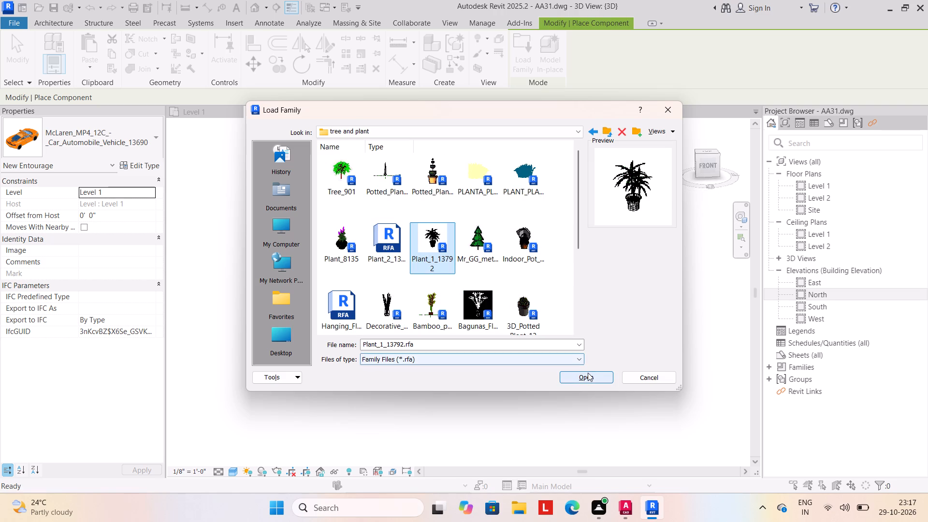
{"action": "left_click", "coordinate": [588, 373]}
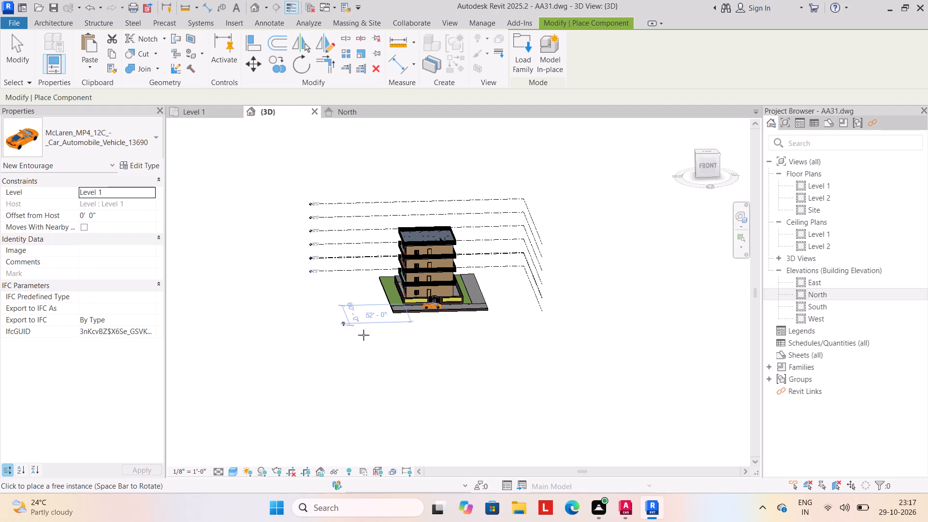
Place two potted plants on Level 1, one on the grass beside each front corner of the compound wall.
{"action": "scroll", "coordinate": [399, 334], "scroll_direction": "up", "scroll_amount": 4}
{"action": "scroll", "coordinate": [410, 282], "scroll_direction": "up", "scroll_amount": 5}
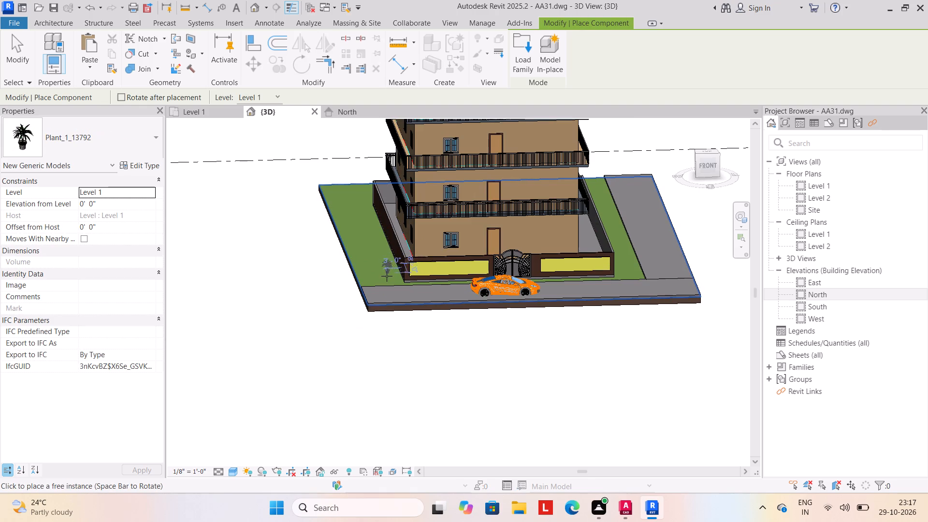
{"action": "left_click", "coordinate": [387, 276]}
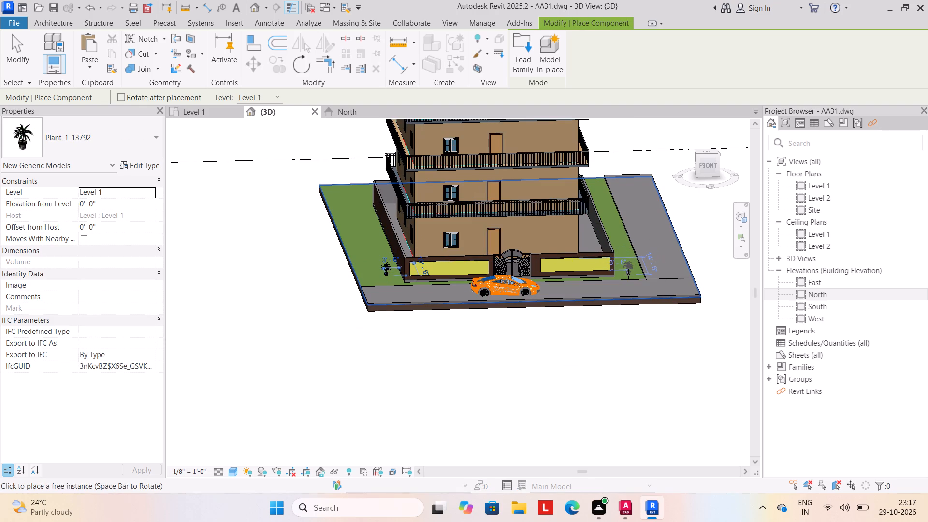
{"action": "left_click", "coordinate": [628, 275]}
{"action": "key", "text": "Escape"}
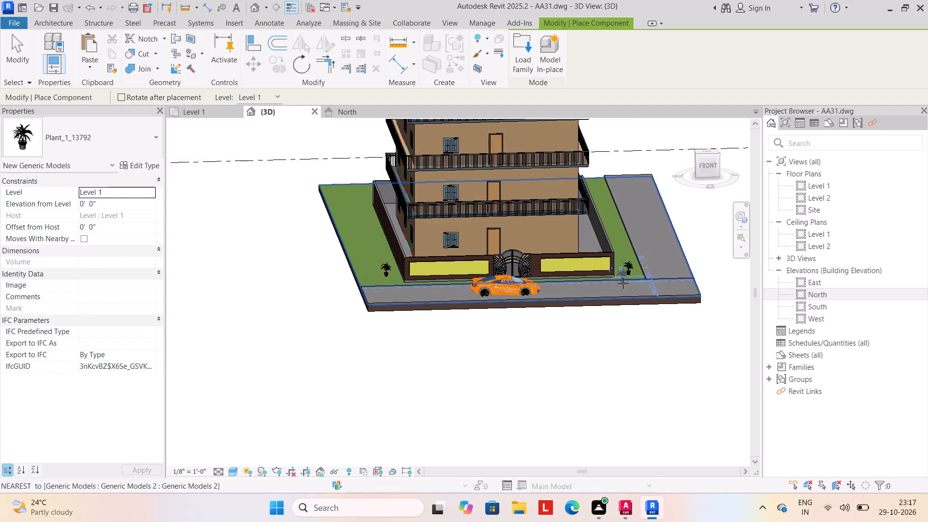
{"action": "key", "text": "Escape"}
{"action": "key", "text": "Escape"}
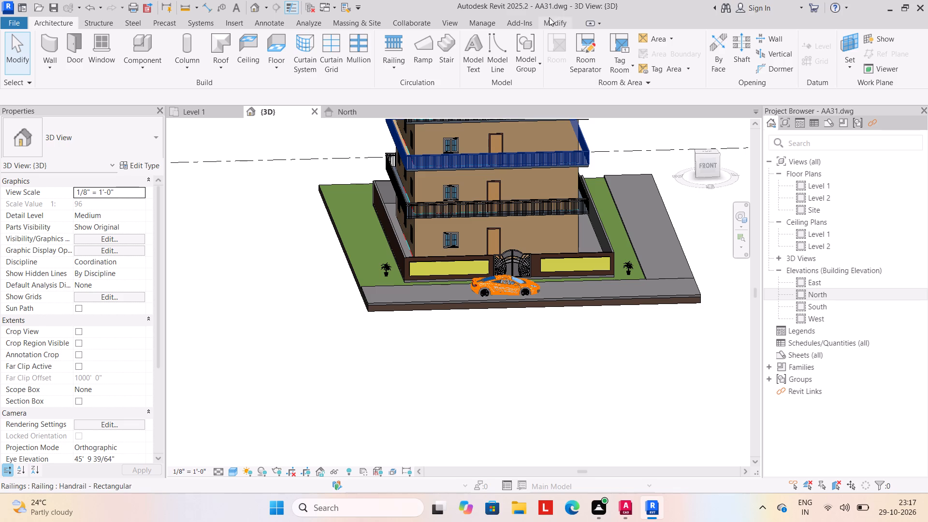
{"action": "scroll", "coordinate": [386, 378], "scroll_direction": "down", "scroll_amount": 3}
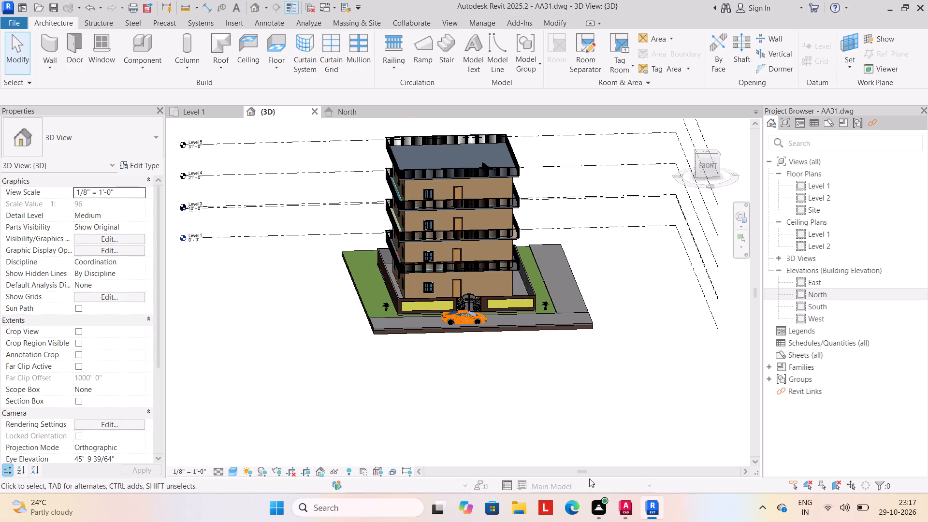
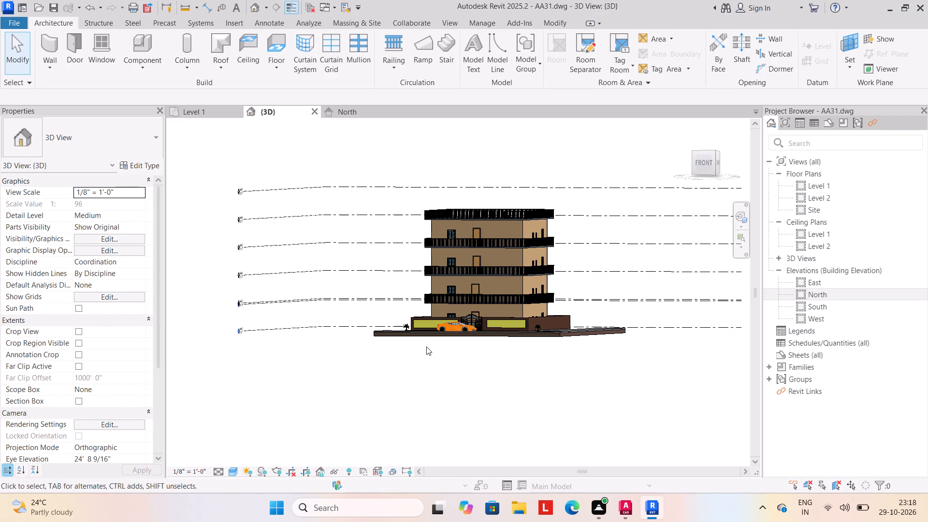
Examine the house model in 3D from the front and above, checking the potted plants, car, gate, compound wall and site.
{"action": "scroll", "coordinate": [430, 350], "scroll_direction": "down", "scroll_amount": 2}
{"action": "middle_click_drag", "start_coordinate": [431, 350], "coordinate": [513, 391], "text": "shift"}
{"action": "middle_click_drag", "start_coordinate": [494, 388], "coordinate": [437, 392], "text": "shift"}
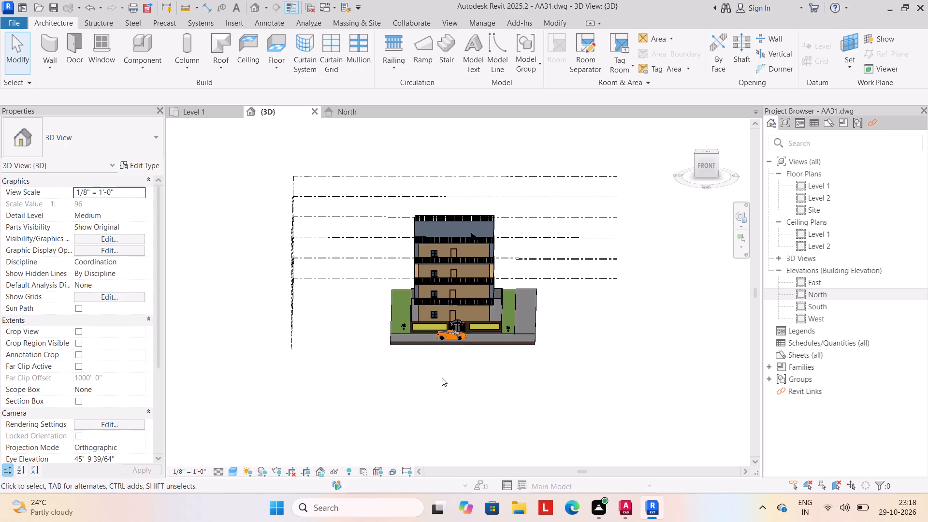
{"action": "scroll", "coordinate": [443, 369], "scroll_direction": "up", "scroll_amount": 5}
{"action": "middle_click_drag", "start_coordinate": [447, 361], "coordinate": [447, 375], "text": "shift"}
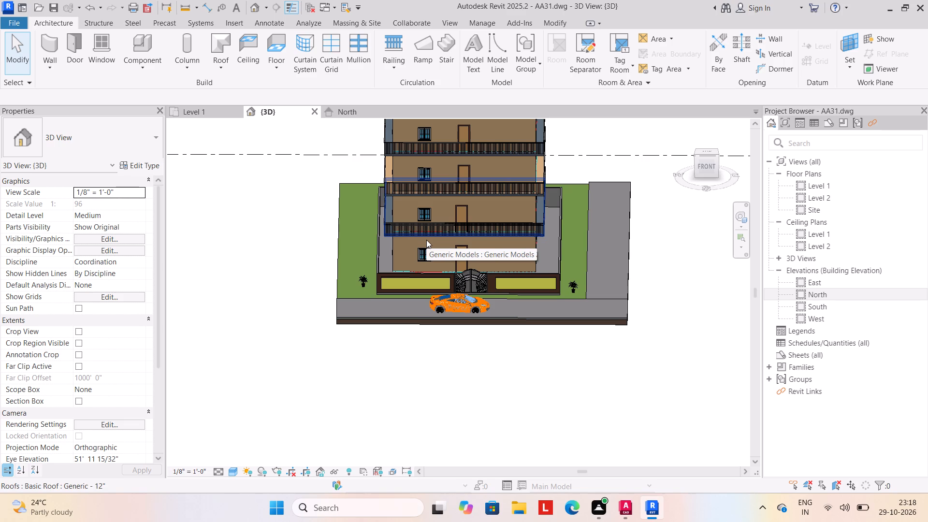
{"action": "scroll", "coordinate": [429, 274], "scroll_direction": "down", "scroll_amount": 2}
{"action": "middle_click_drag", "start_coordinate": [427, 277], "coordinate": [383, 326]}
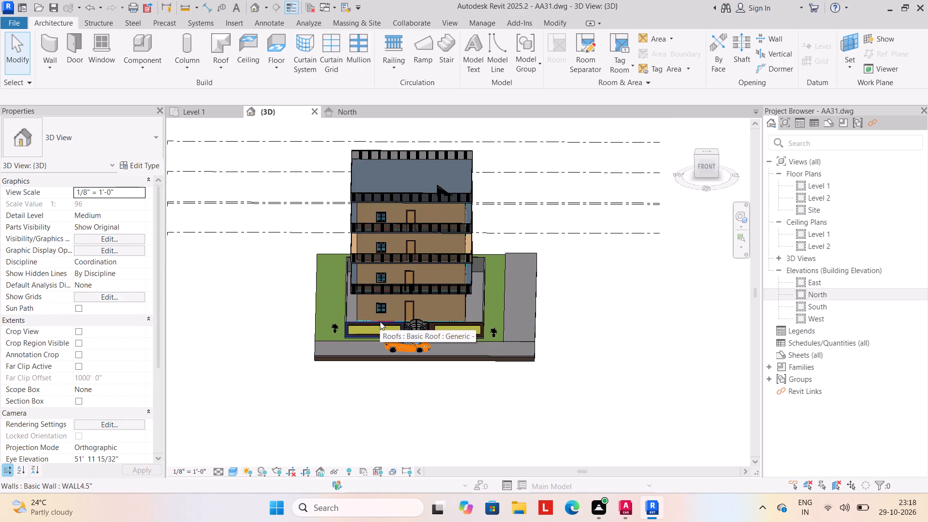
{"action": "middle_click_drag", "start_coordinate": [371, 363], "coordinate": [346, 381]}
{"action": "scroll", "coordinate": [346, 381], "scroll_direction": "down", "scroll_amount": 1}
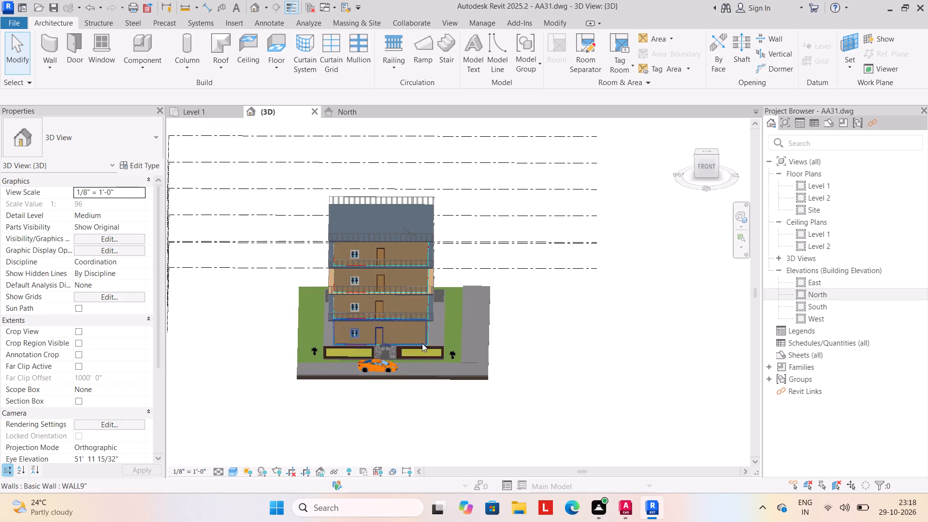
{"action": "scroll", "coordinate": [422, 343], "scroll_direction": "down", "scroll_amount": 1}
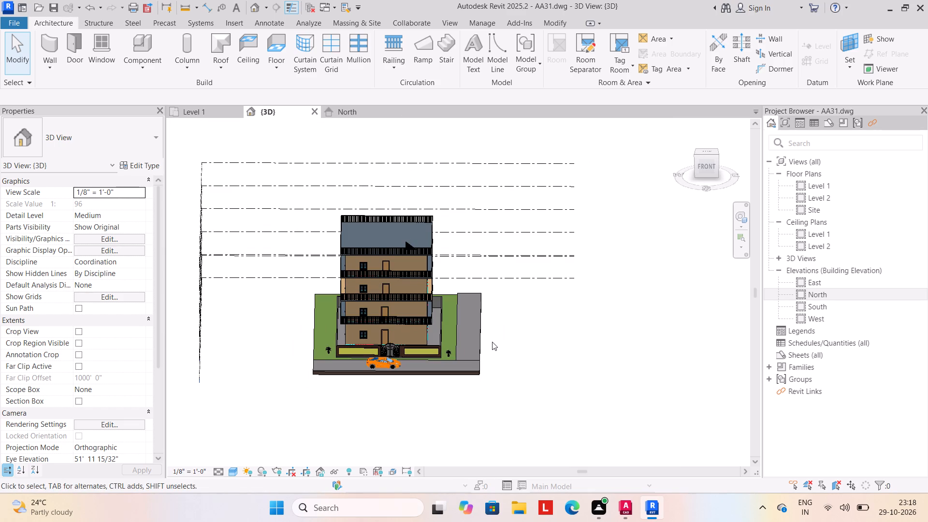